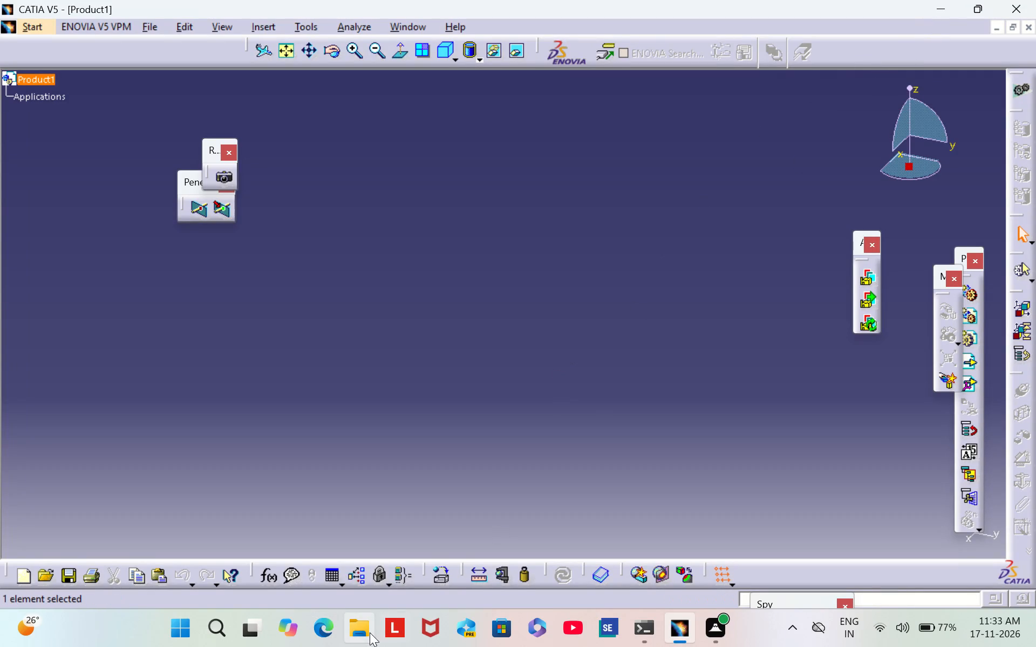
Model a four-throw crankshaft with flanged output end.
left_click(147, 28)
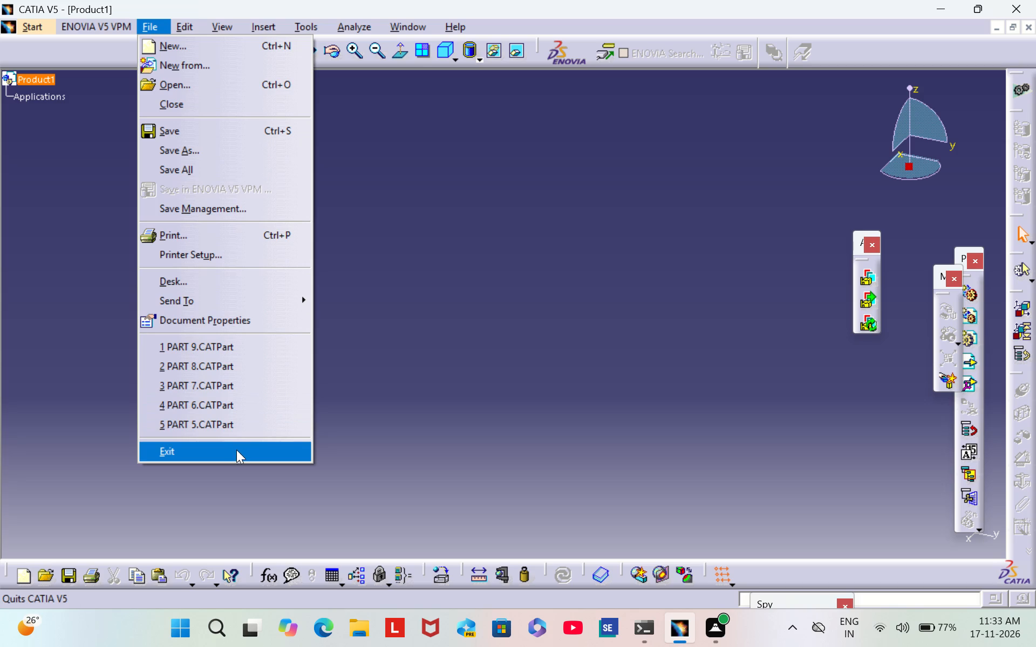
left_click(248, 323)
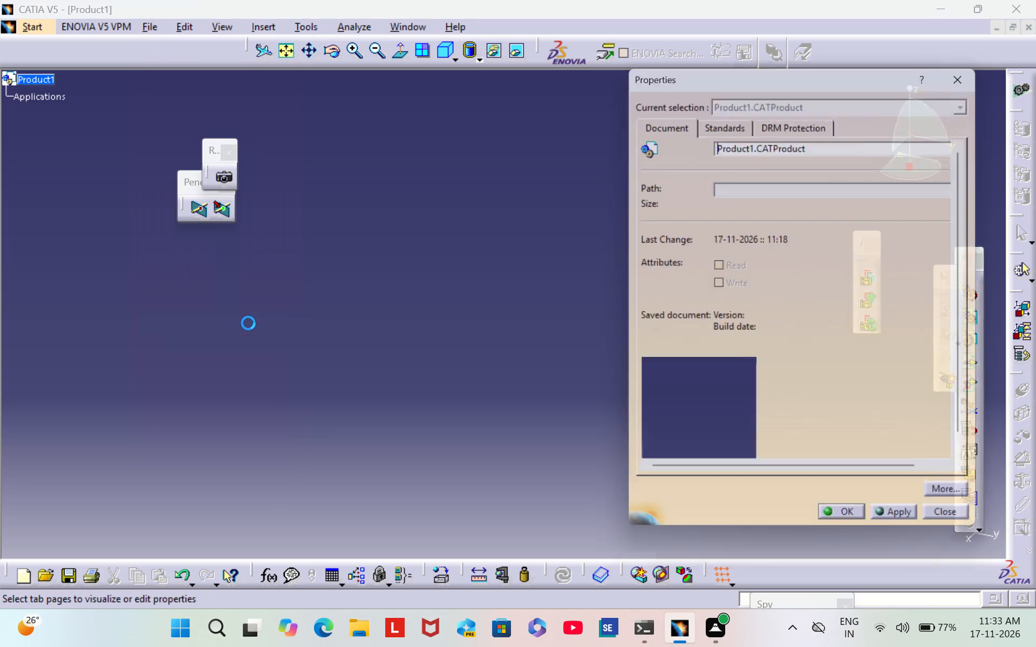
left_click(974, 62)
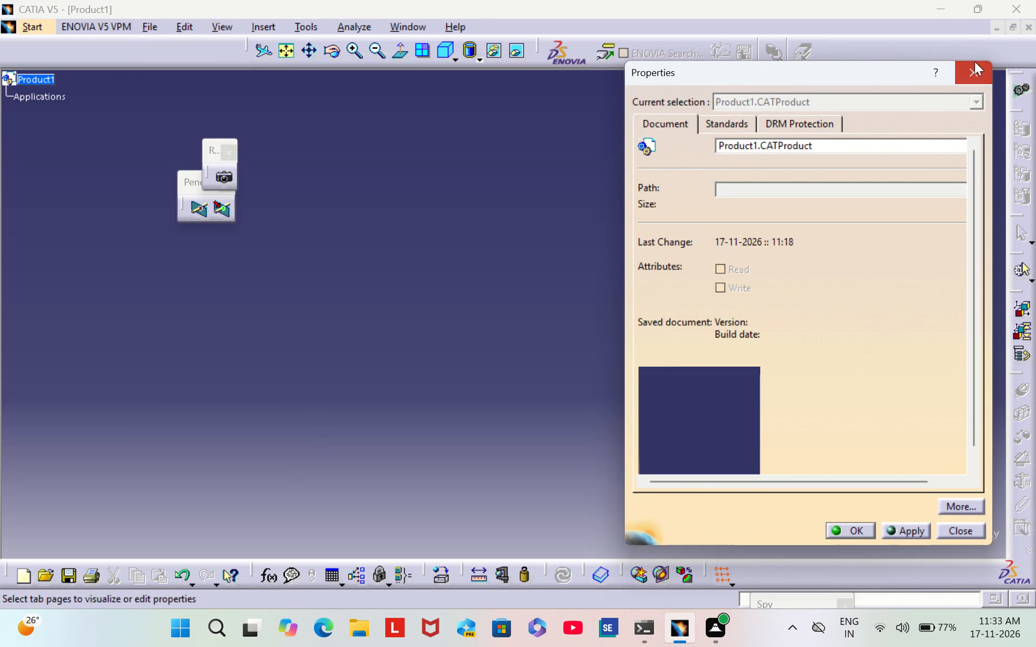
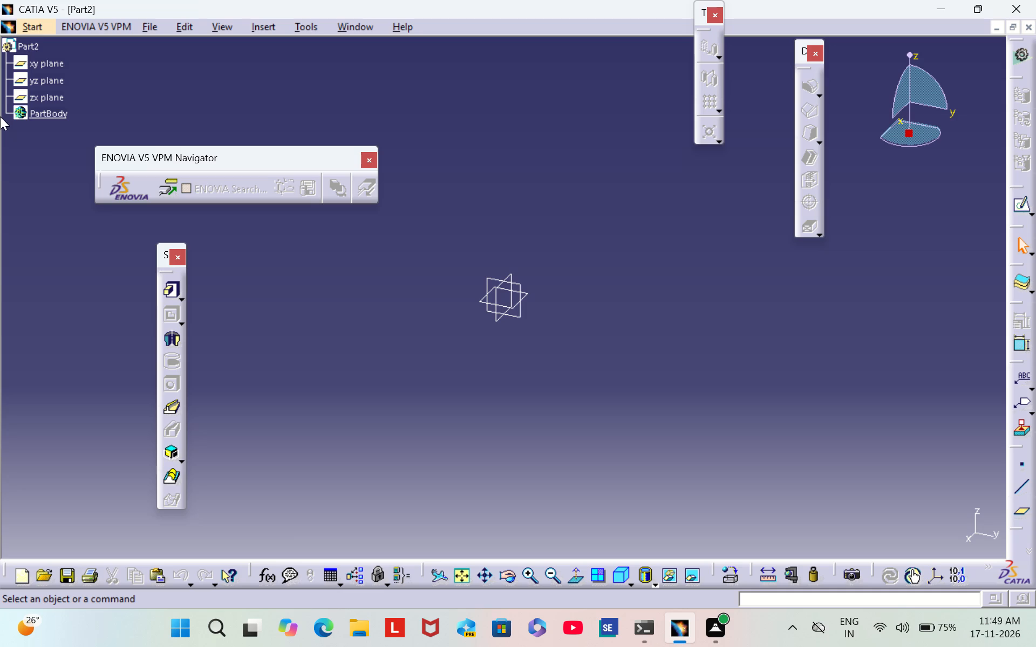
Open a sketch on the yz plane and draw a circle centred on the origin with a radius of about 63 mm.
left_click(39, 82)
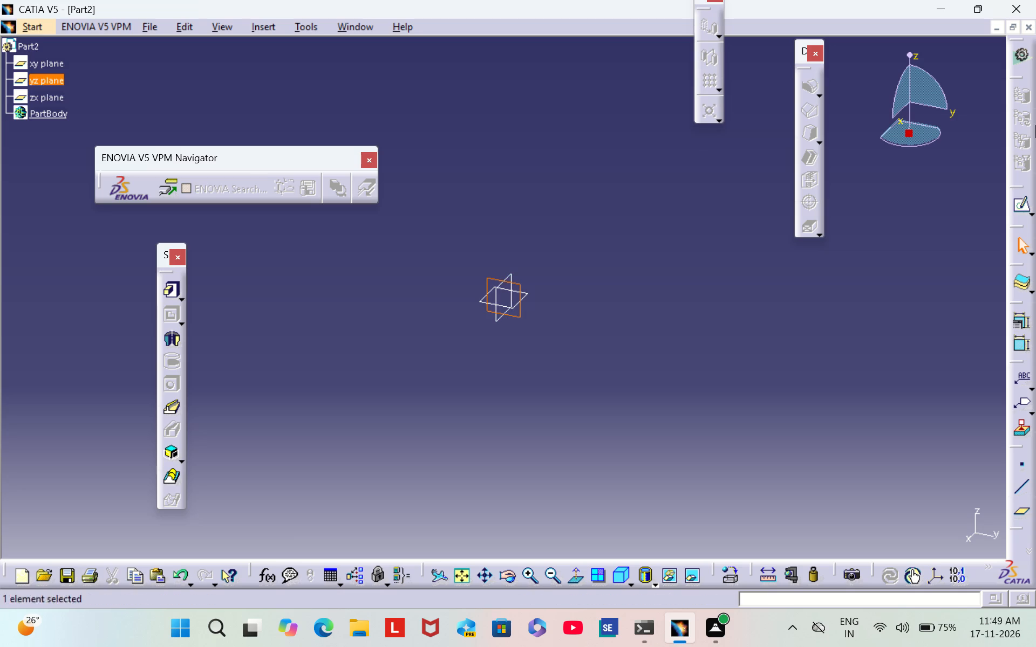
left_click(1018, 206)
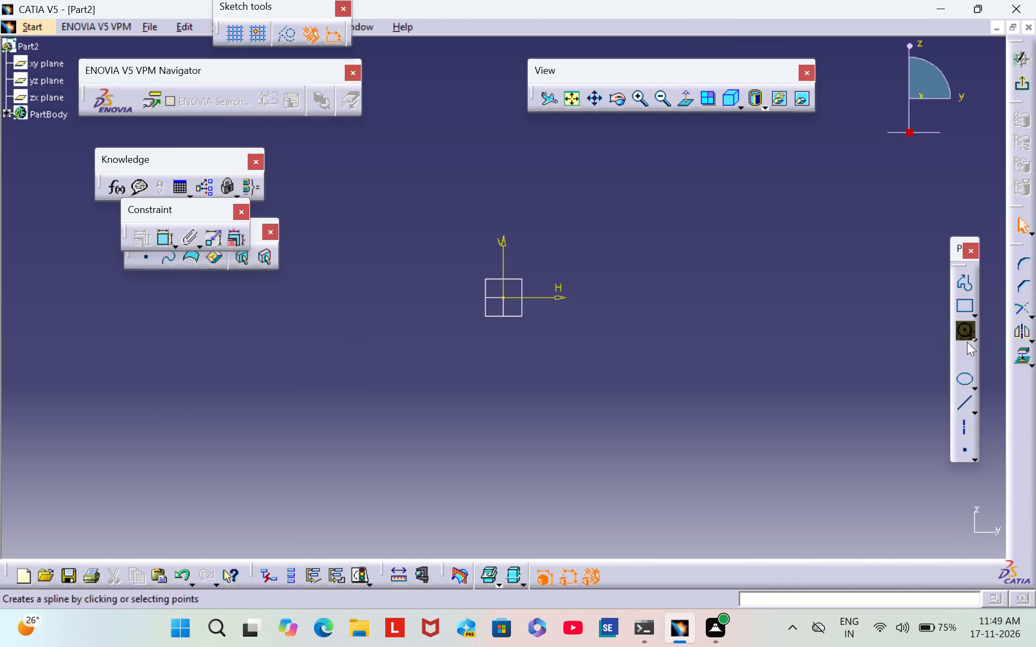
left_click(965, 327)
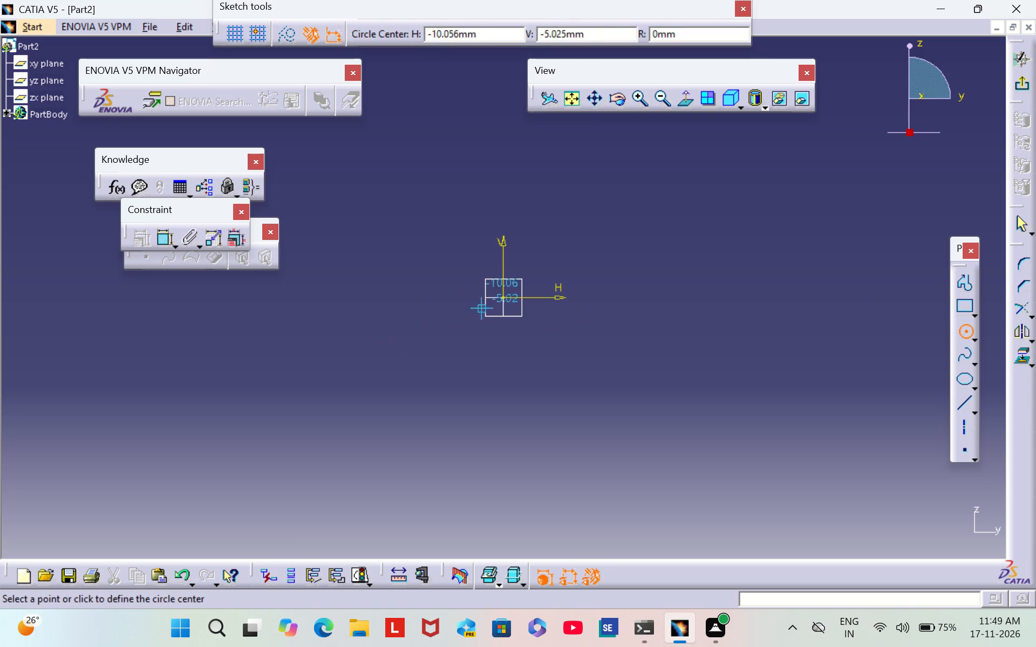
left_click(501, 297)
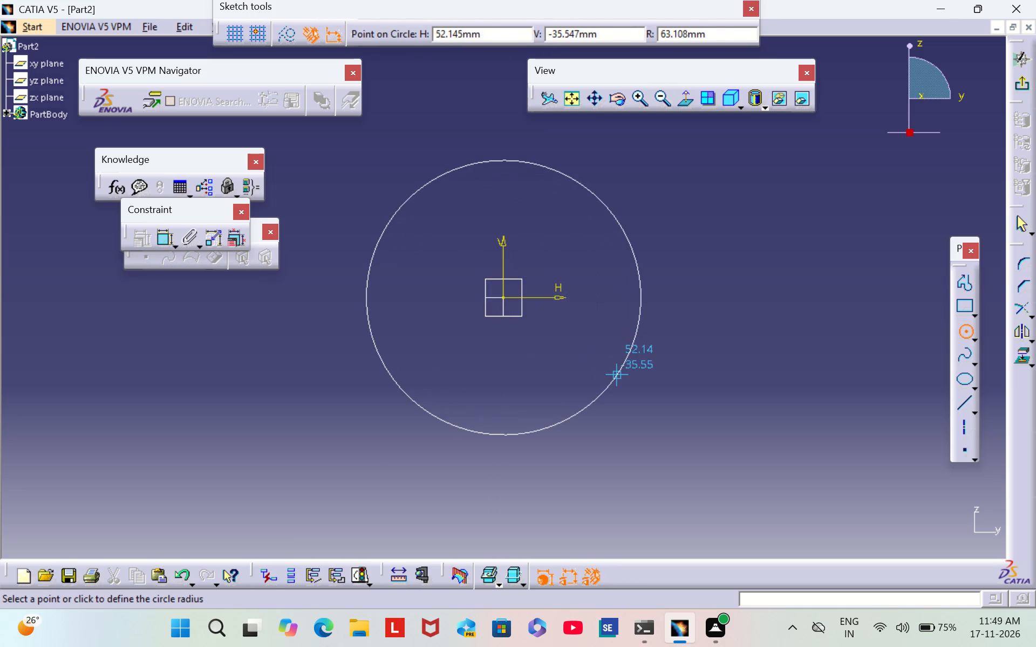
left_click(617, 376)
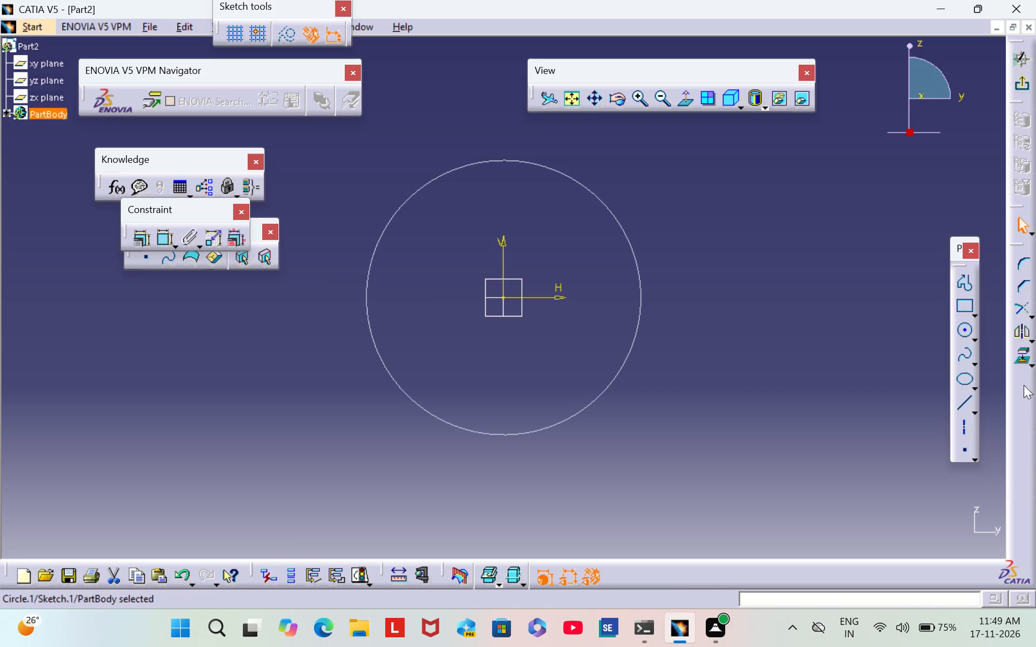
Draw a circle of about 11 mm radius centred on the vertical axis, about 43 mm above the origin.
left_click(965, 335)
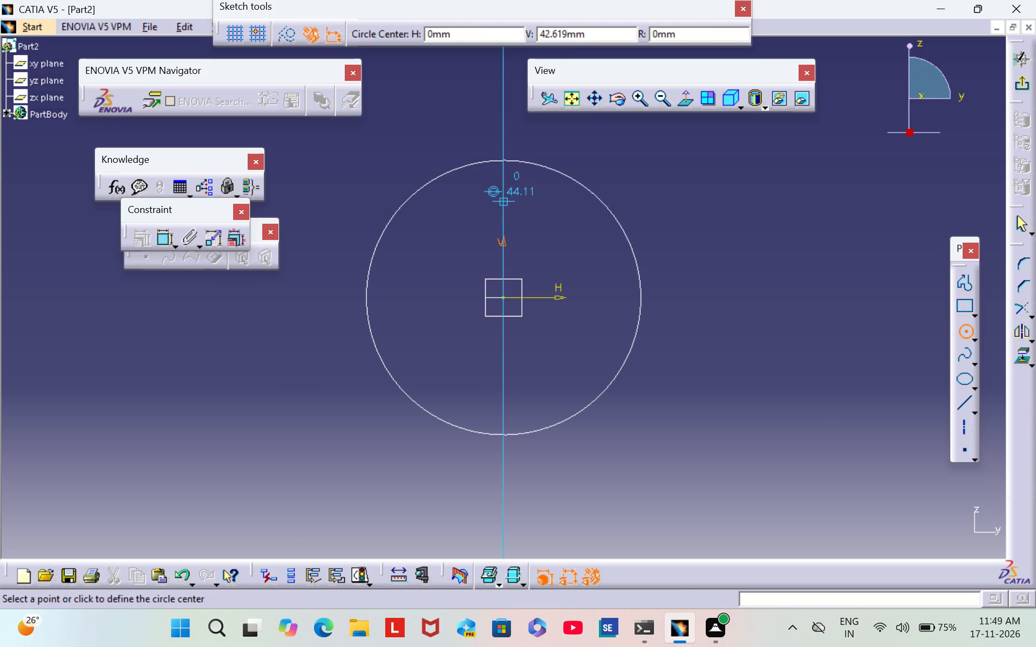
left_click(503, 205)
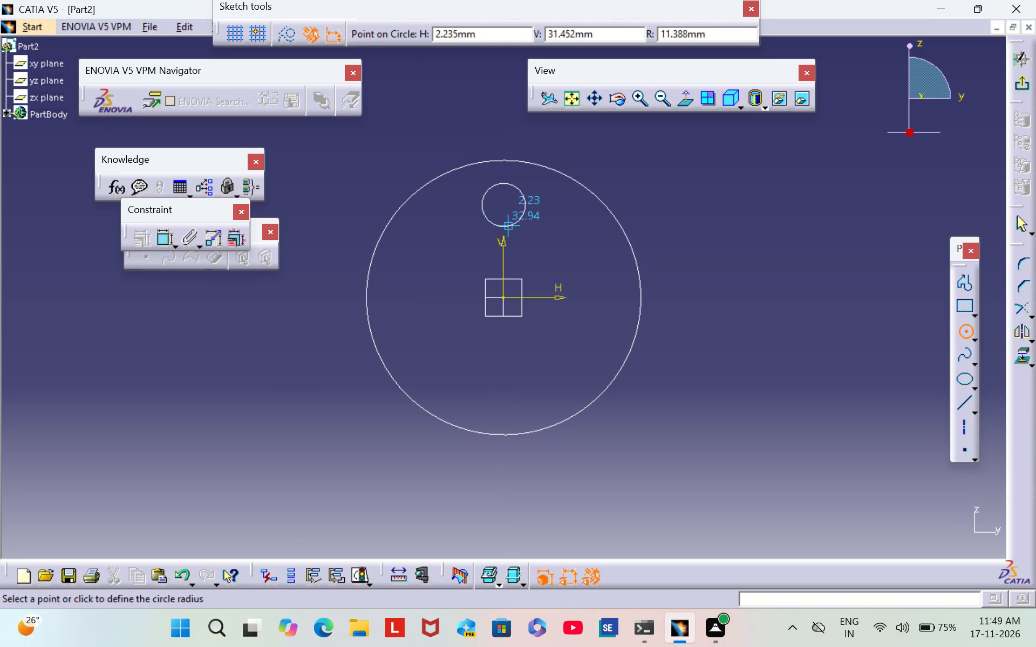
left_click(510, 231)
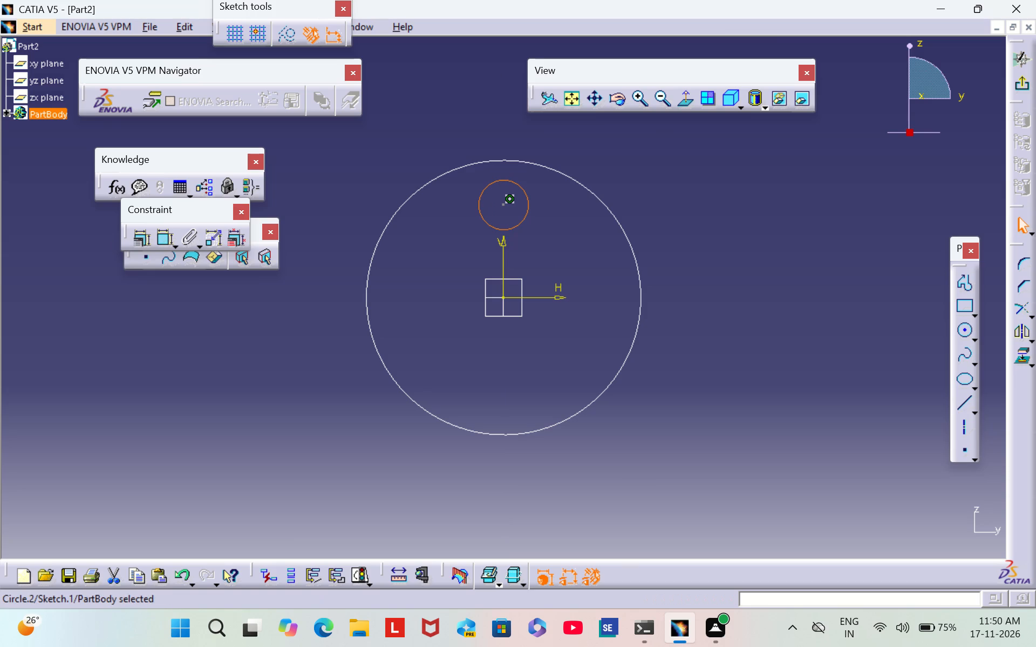
left_click(276, 380)
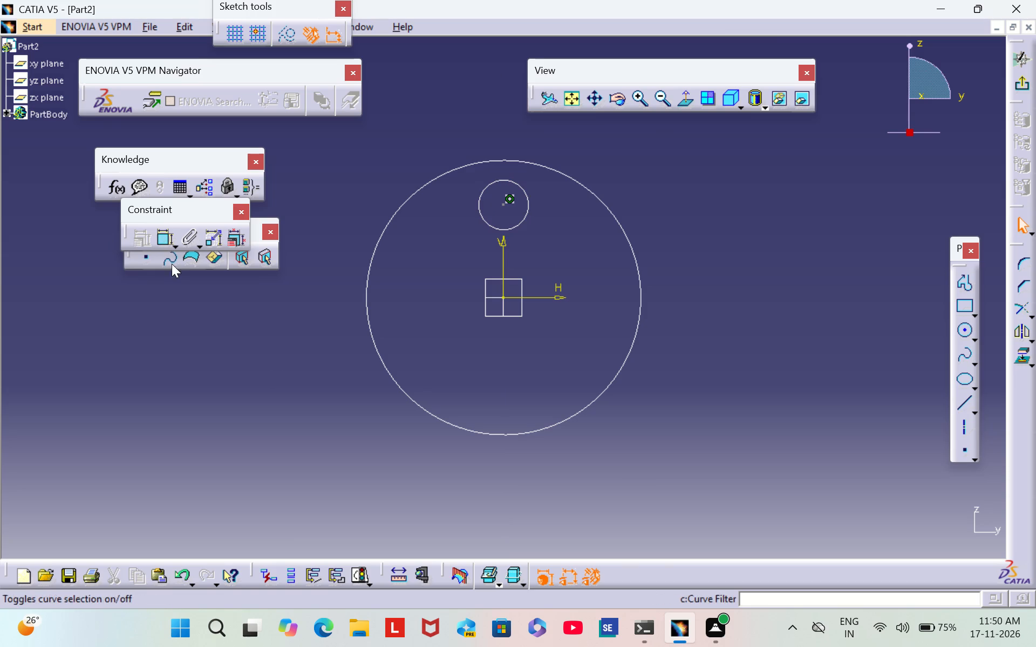
Dimension the large origin-centred circle and set its diameter to 185 mm.
left_click(162, 238)
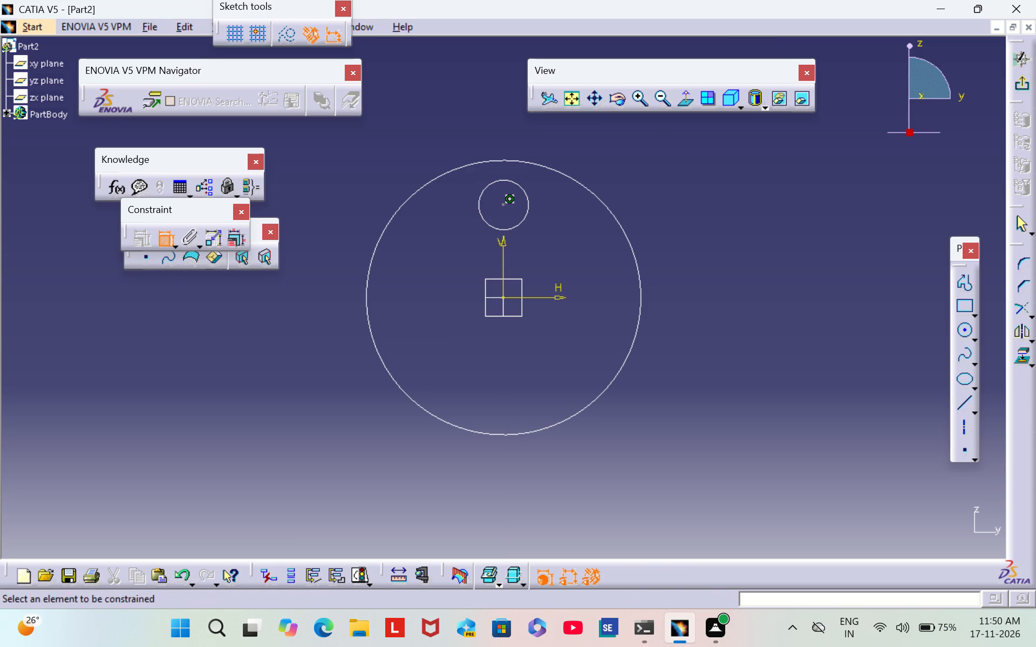
left_click(624, 359)
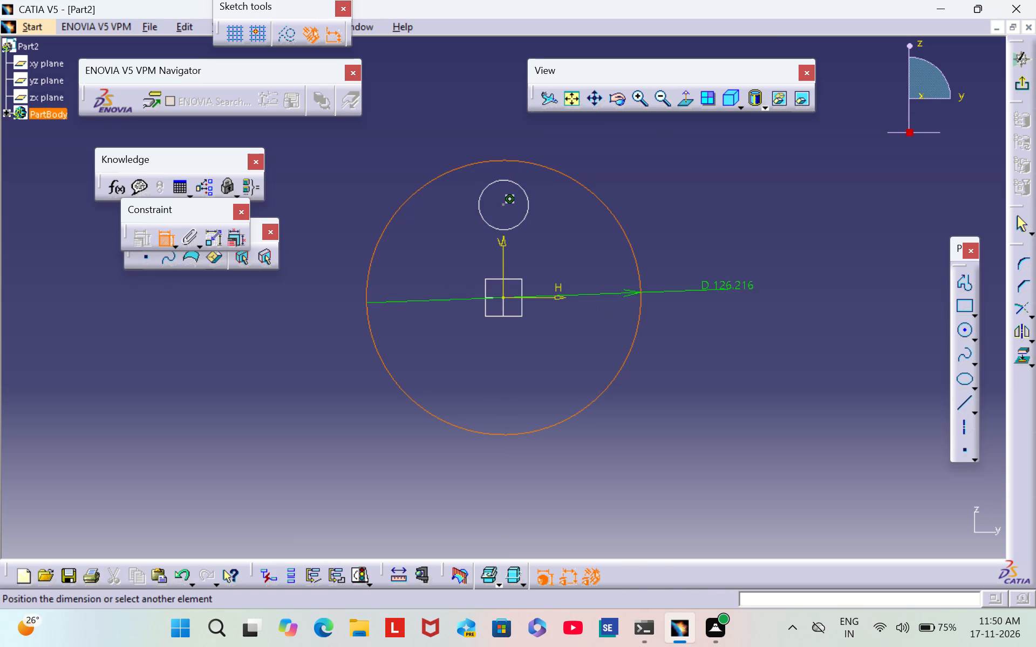
left_click(657, 451)
double_click(669, 445)
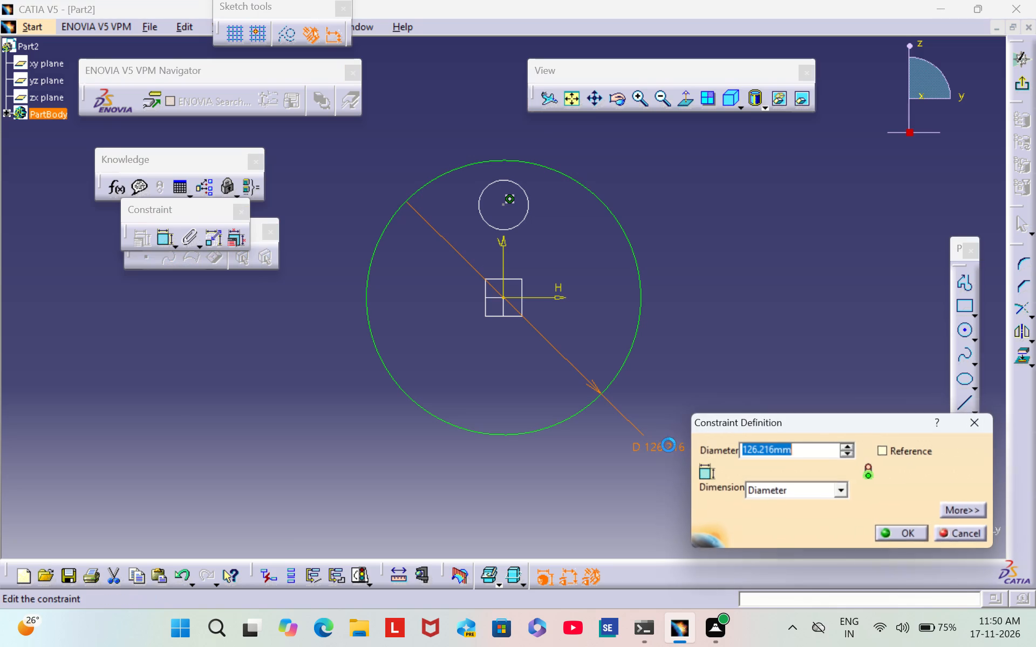
key("BackSpace")
type("185")
key("Return")
left_click(747, 420)
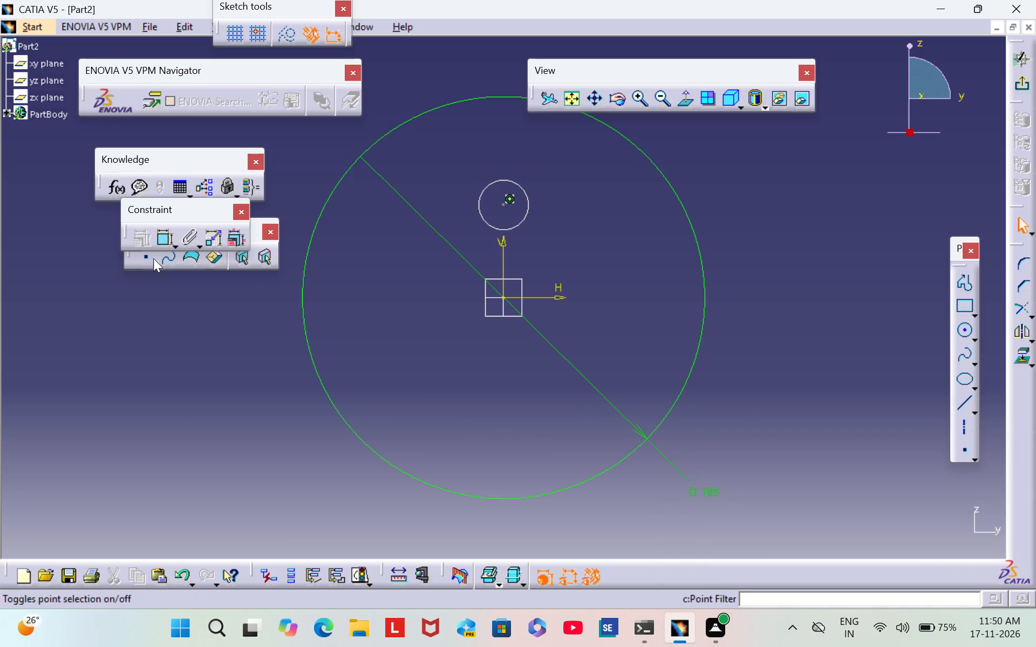
Dimension the distance from the horizontal axis to the upper circle's centre and set it to 42 mm.
double_click(162, 238)
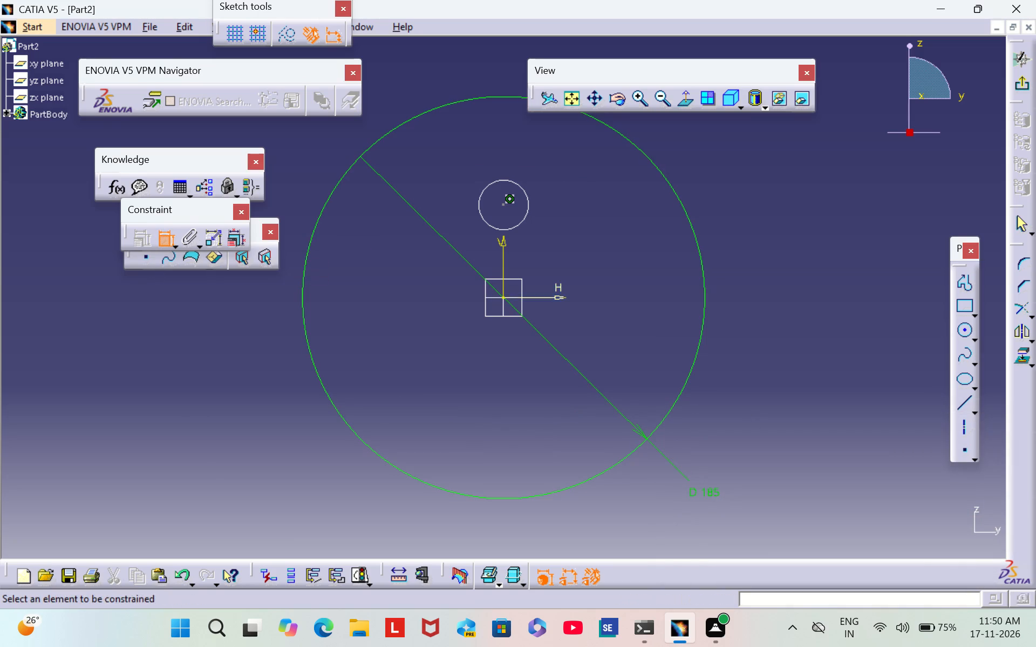
left_click(537, 296)
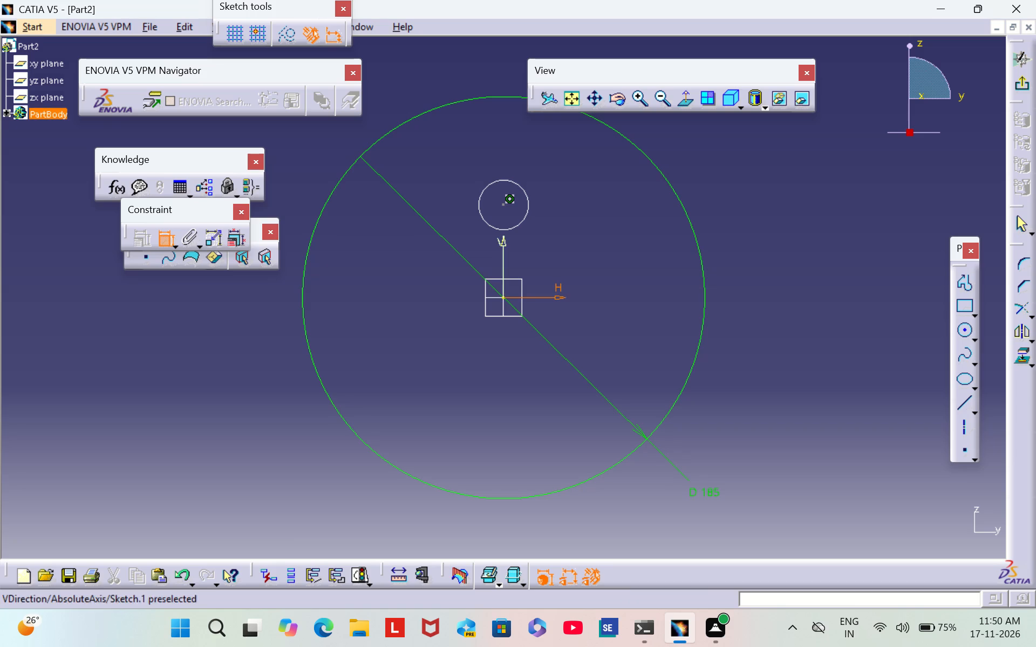
left_click(502, 203)
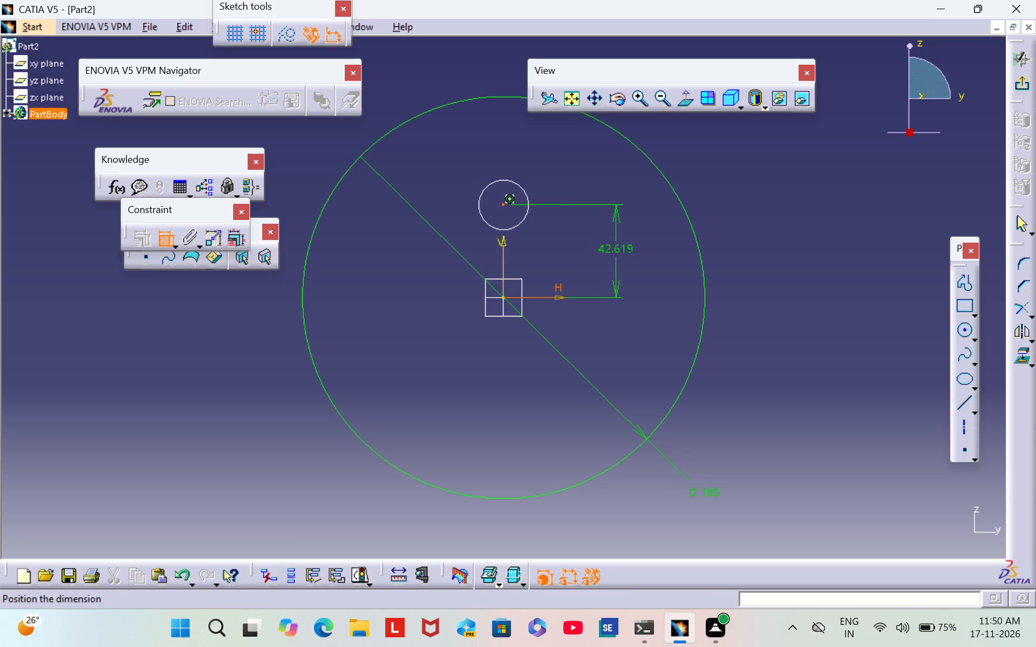
left_click(617, 253)
double_click(618, 253)
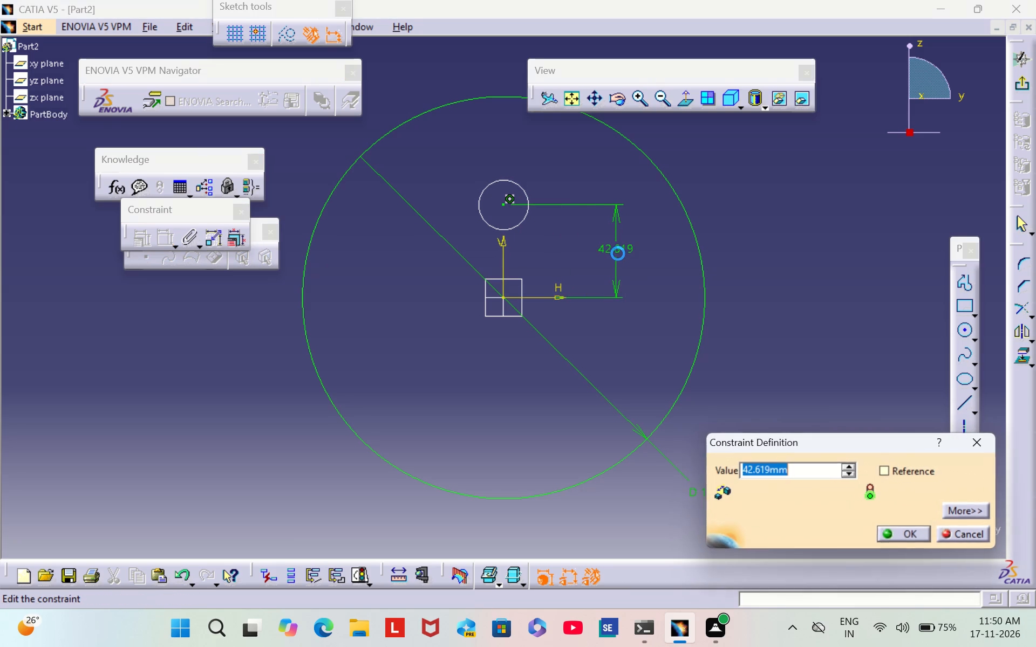
key("BackSpace")
type("42")
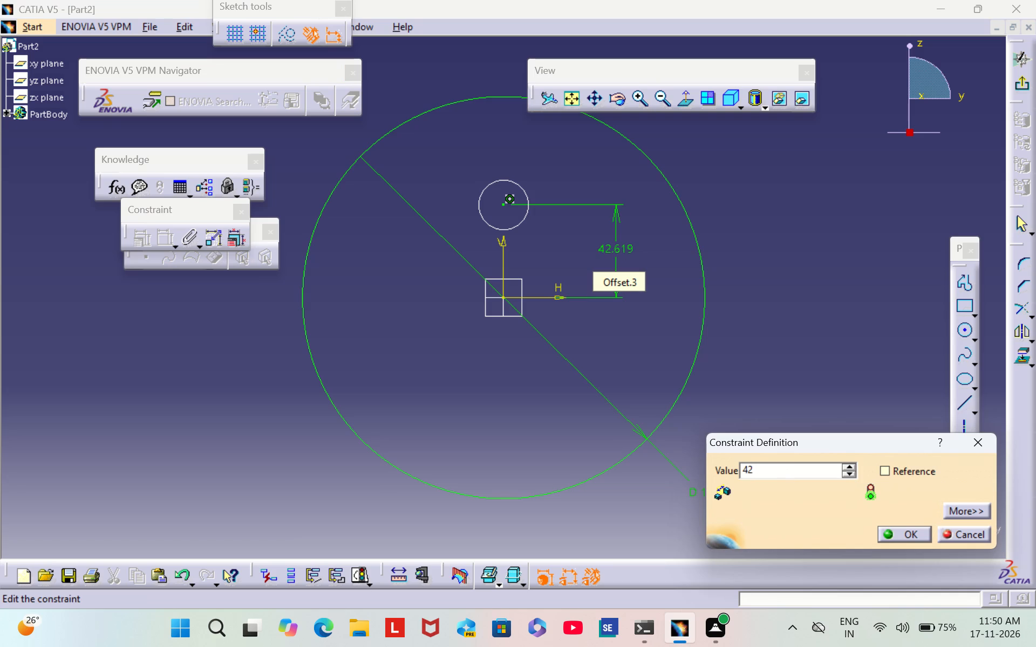
key("Return")
left_click(642, 249)
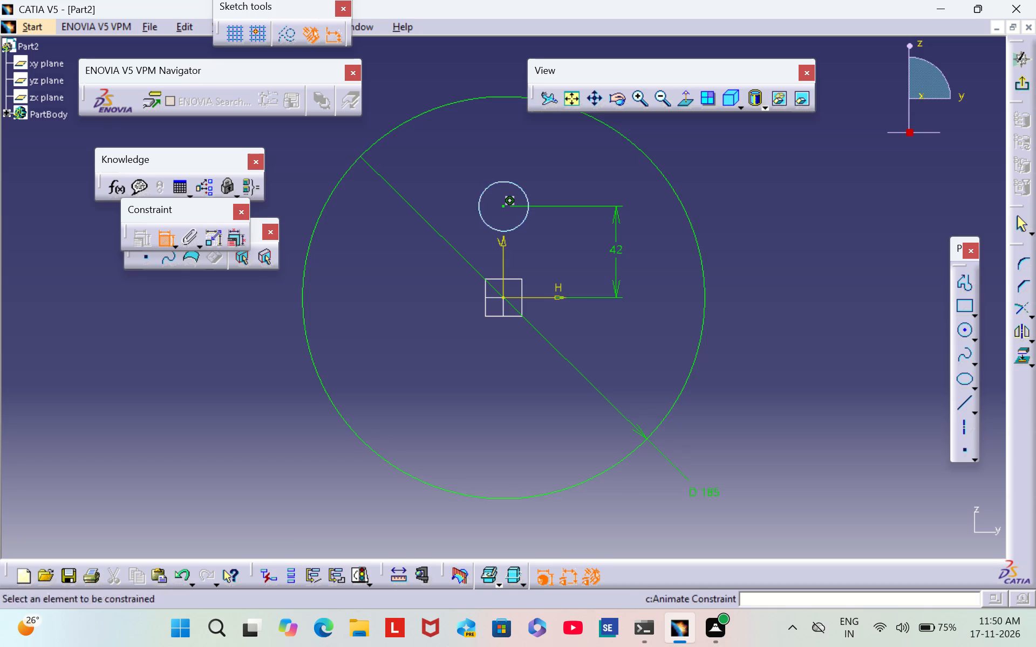
Dimension the upper inner circle and set its diameter to 75 mm.
left_click(528, 202)
left_click(589, 160)
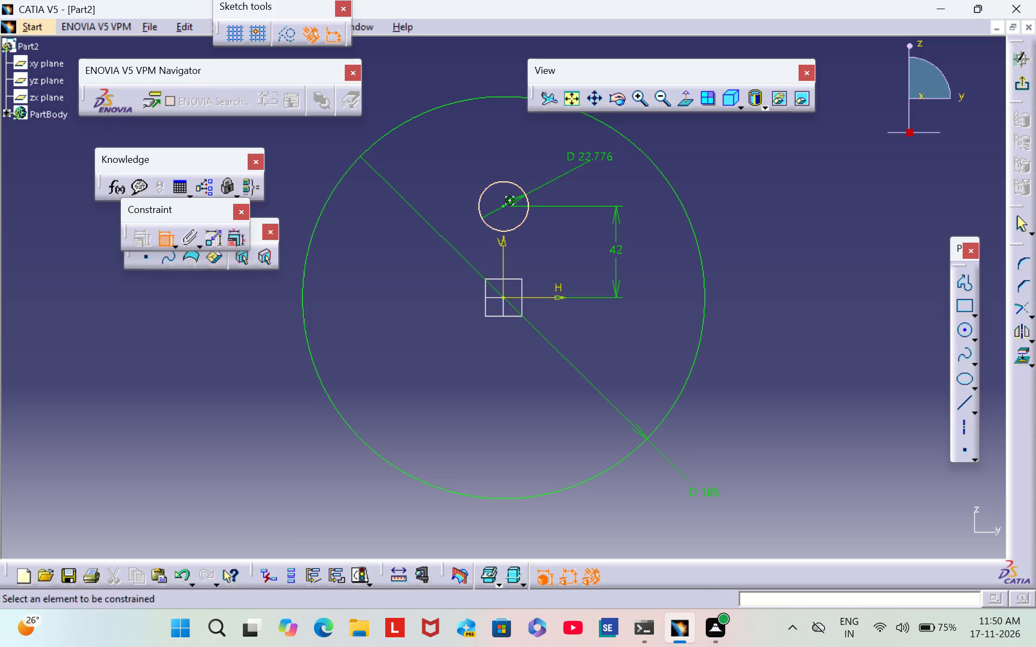
double_click(594, 156)
key("BackSpace")
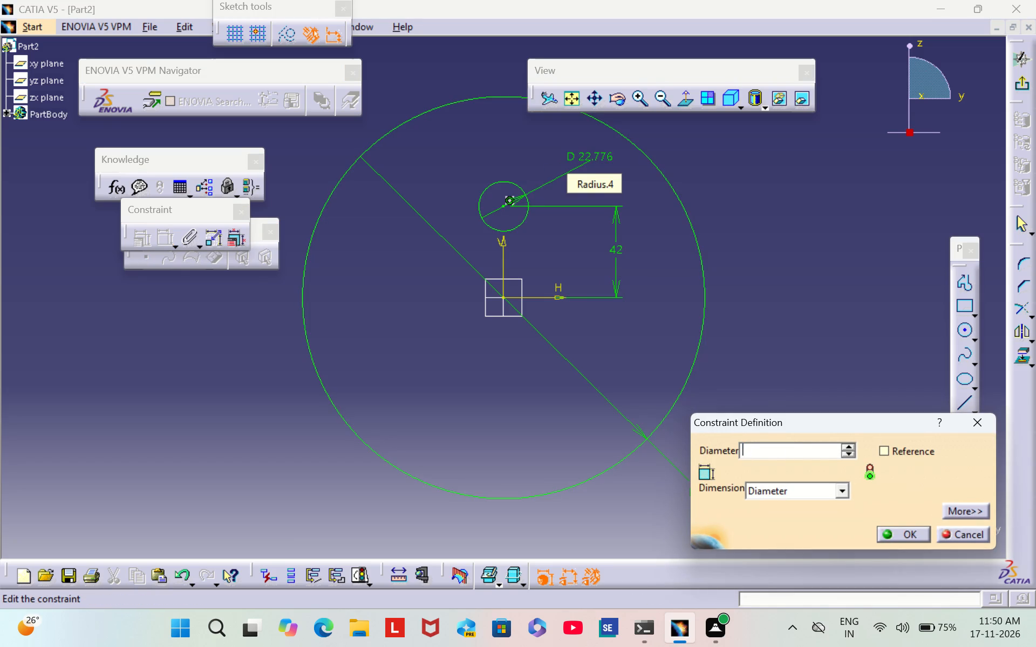
type("74")
key("BackSpace")
key("5")
key("Return")
left_click(635, 219)
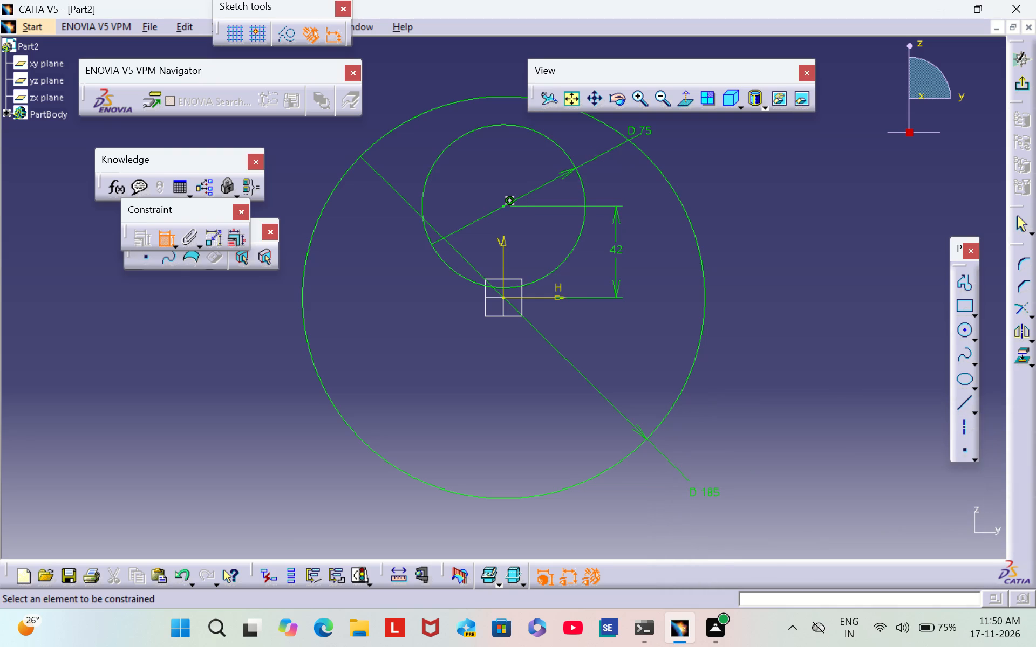
Draw a circle of about 17 mm radius in the lower-left area inside the 185 mm circle.
left_click(967, 332)
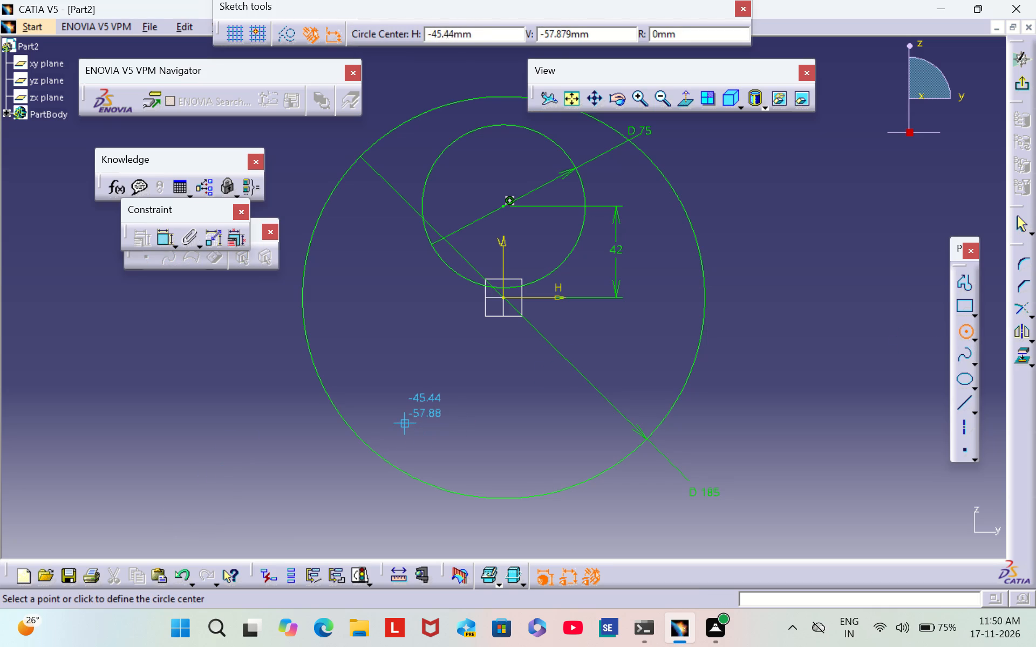
left_click(407, 407)
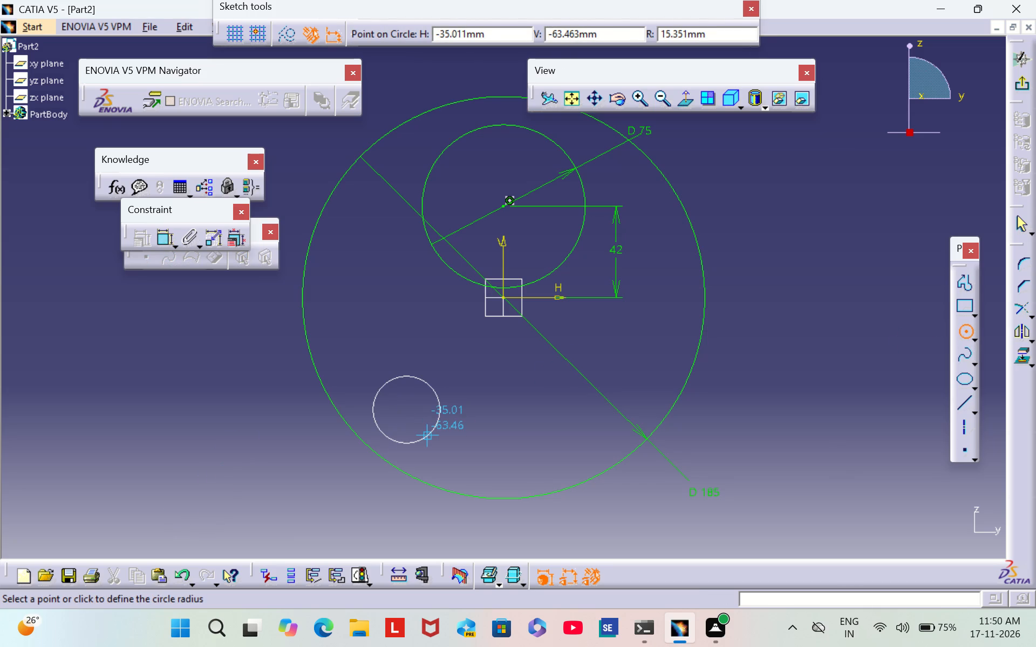
left_click(431, 438)
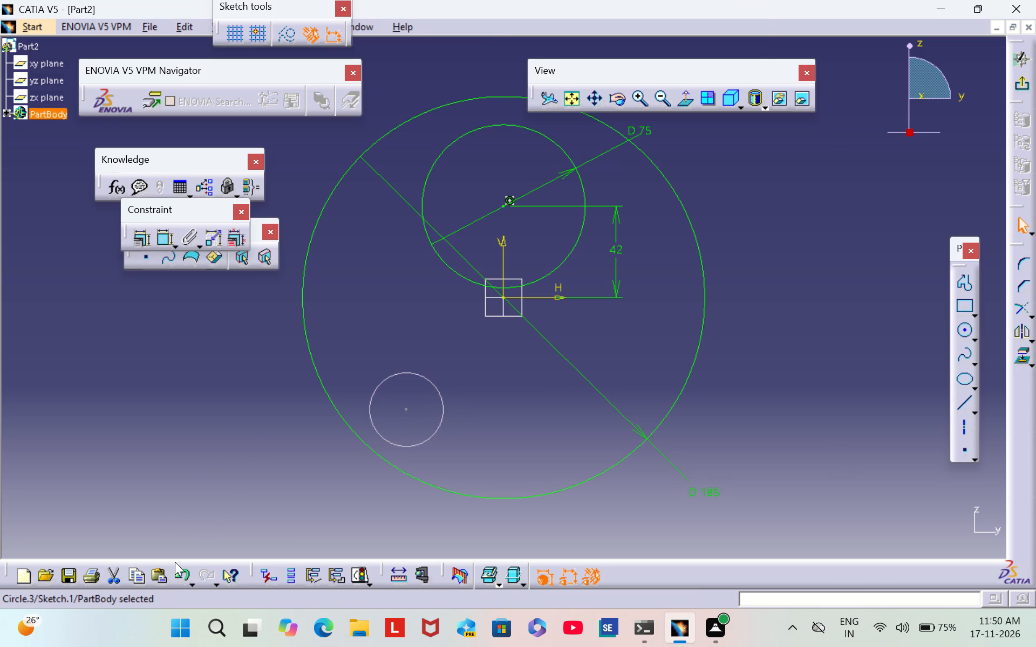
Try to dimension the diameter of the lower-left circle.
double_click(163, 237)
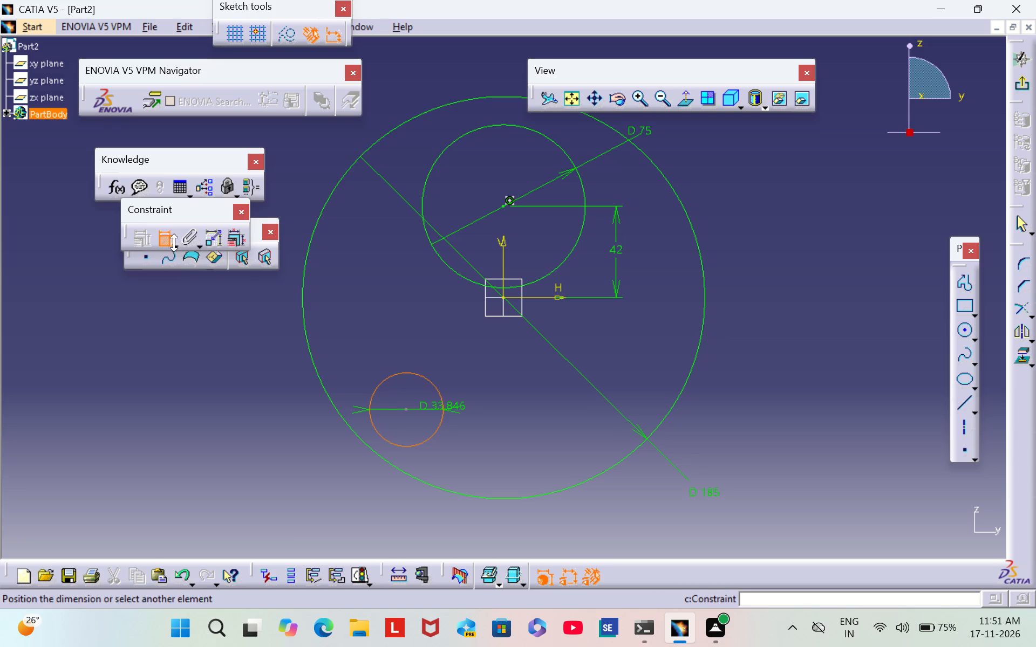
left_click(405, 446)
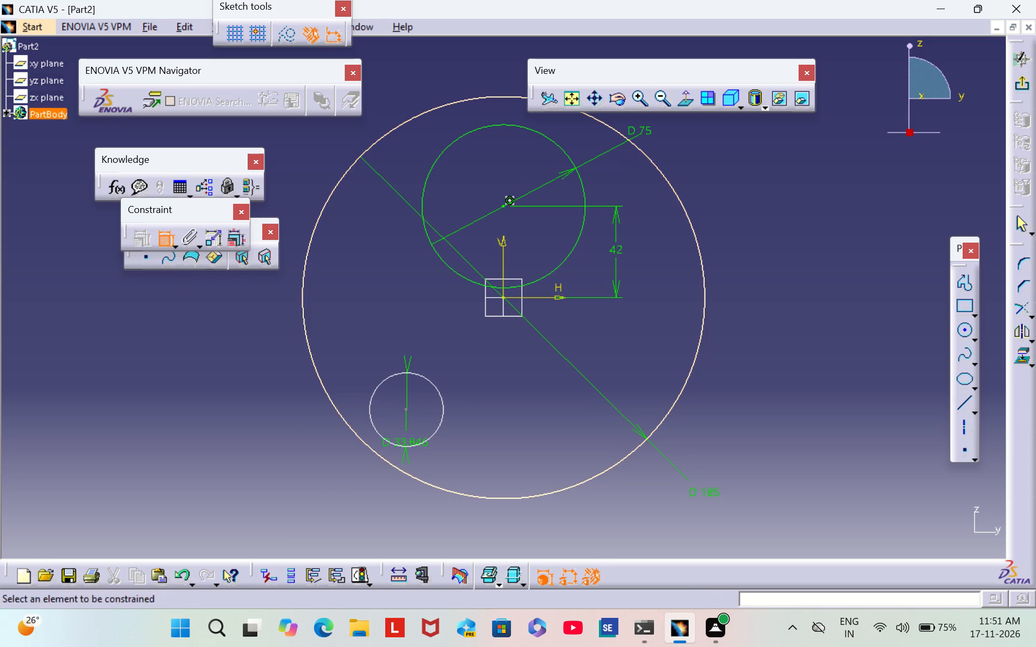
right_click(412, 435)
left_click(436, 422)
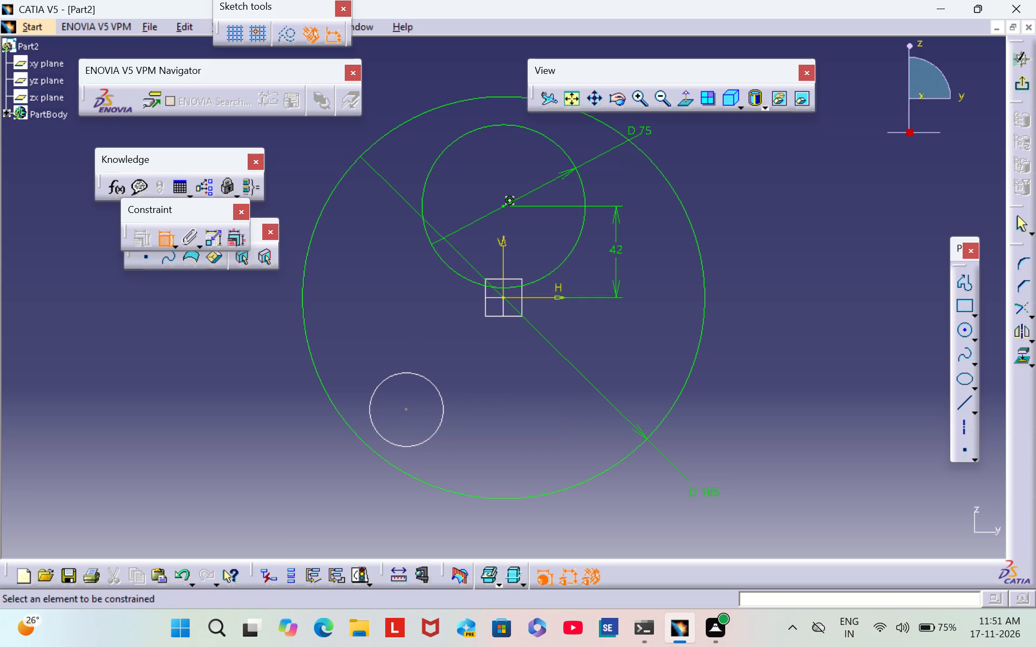
Constrain the lower-left circle tangent to the inside of the 185 mm circle.
double_click(396, 443)
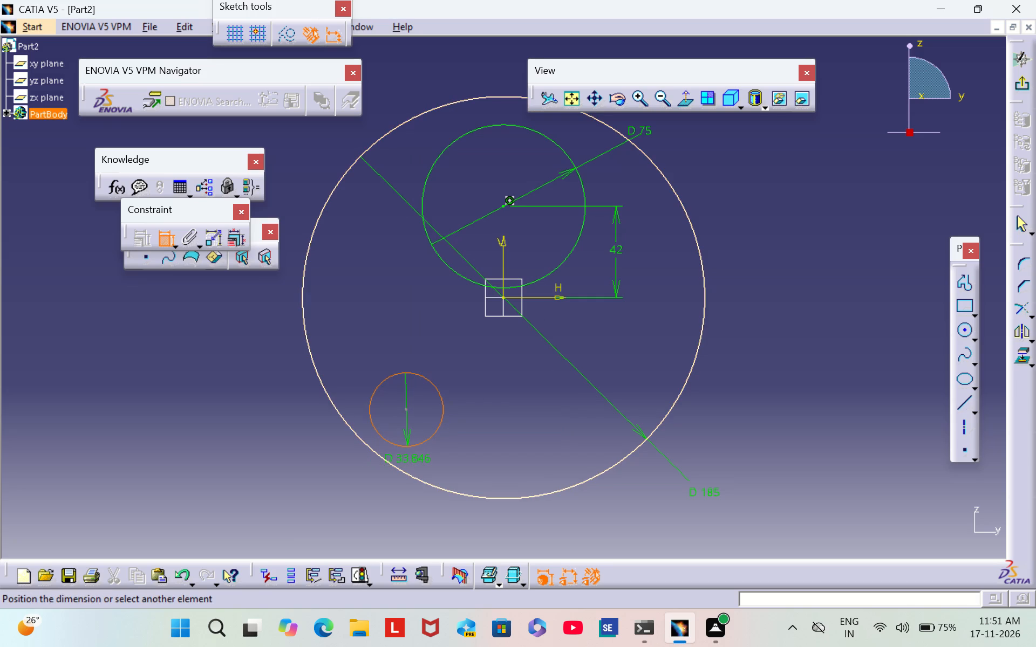
left_click(397, 470)
right_click(400, 463)
left_click(457, 401)
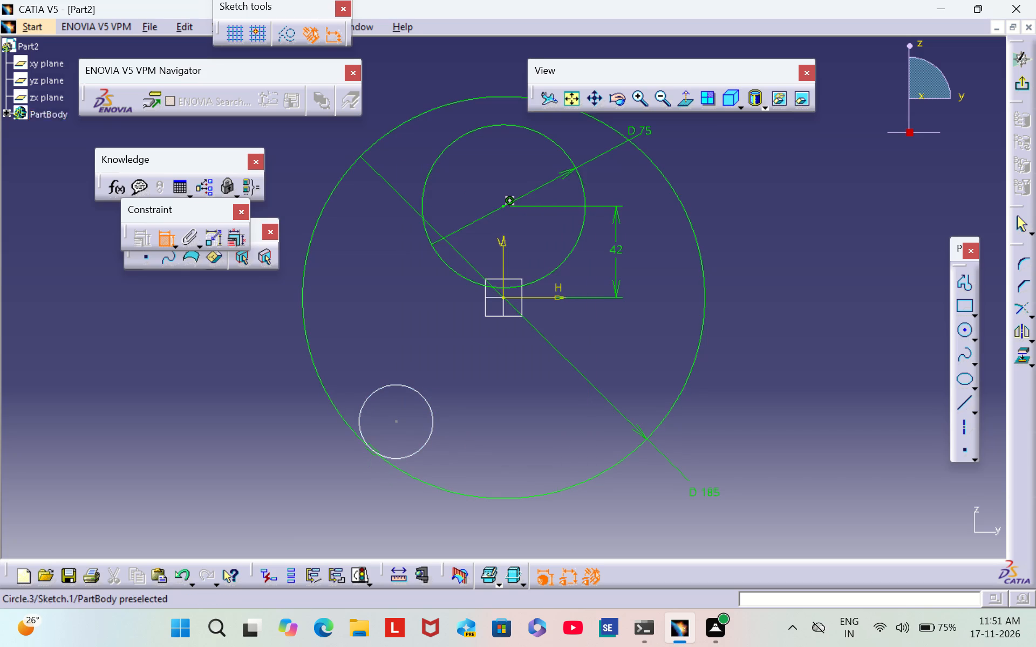
Dimension the lower-left circle and set its diameter to 40 mm.
left_click(434, 420)
left_click(362, 356)
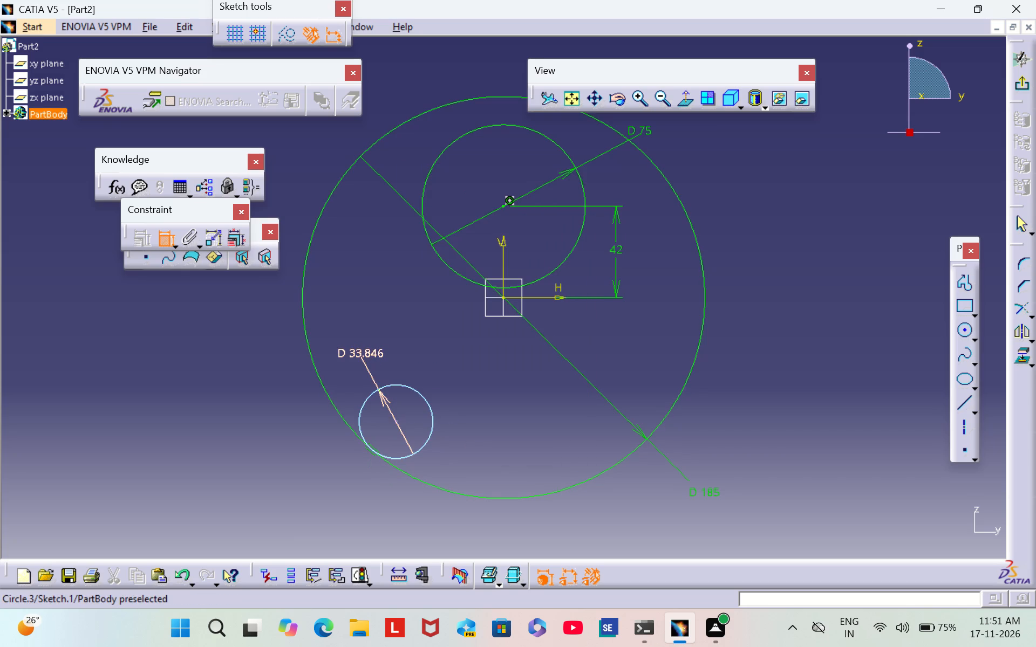
double_click(369, 354)
key("BackSpace")
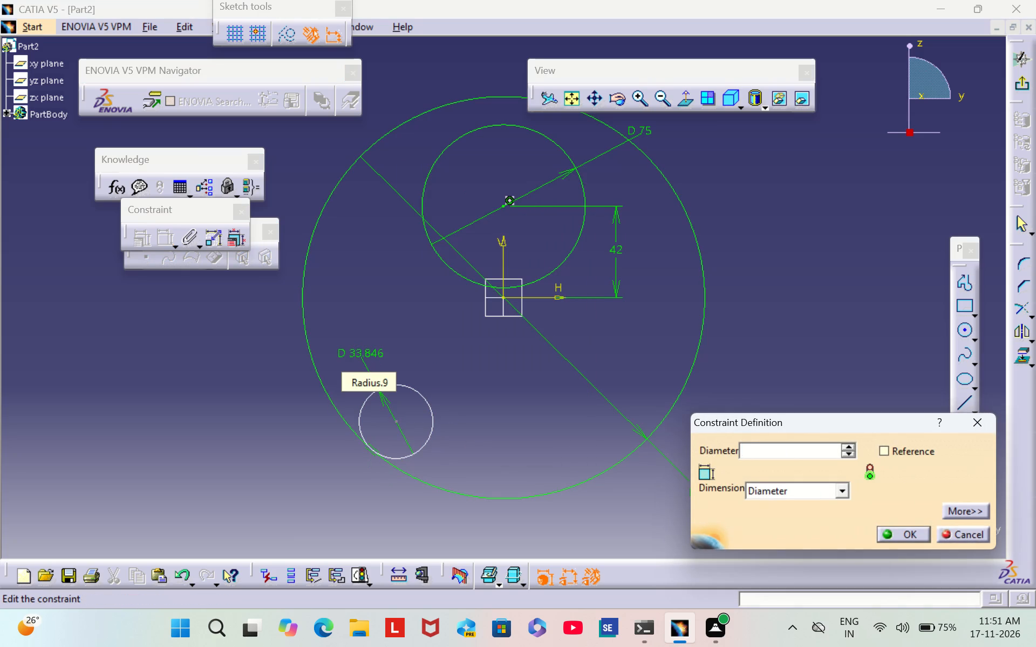
type("40")
key("Return")
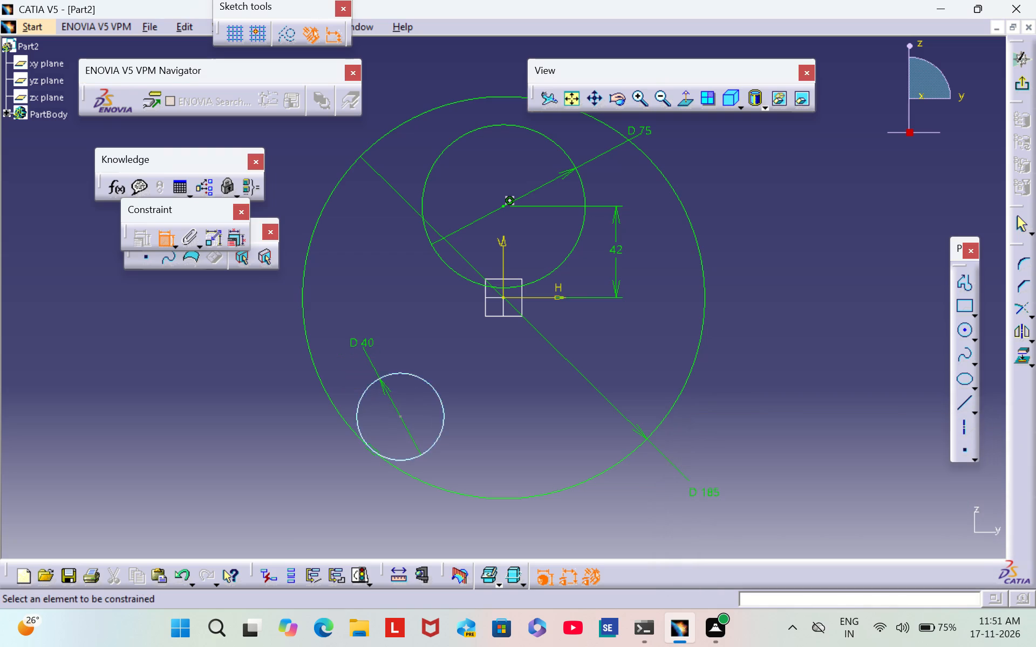
Dimension the horizontal distance from the vertical axis to the 40 mm circle's centre and set it to 60 mm.
left_click(502, 259)
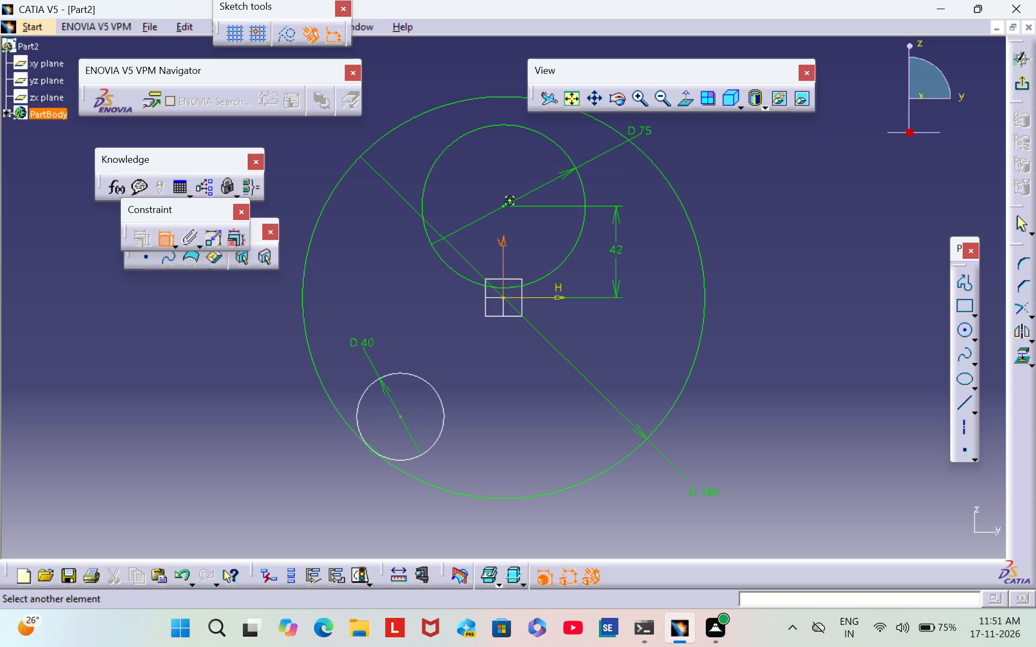
left_click(399, 416)
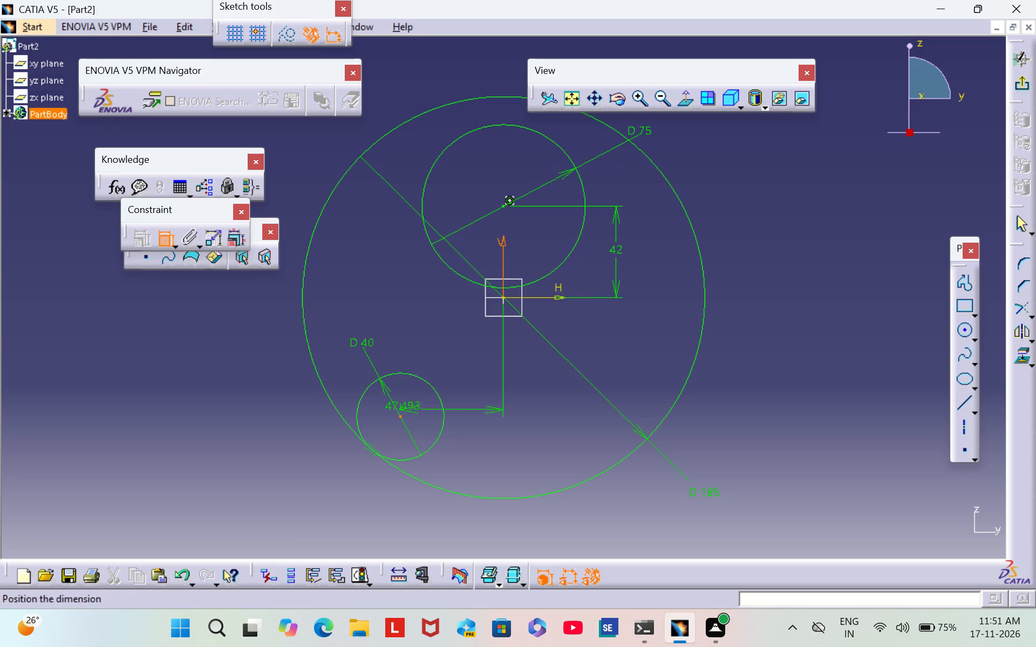
left_click(446, 347)
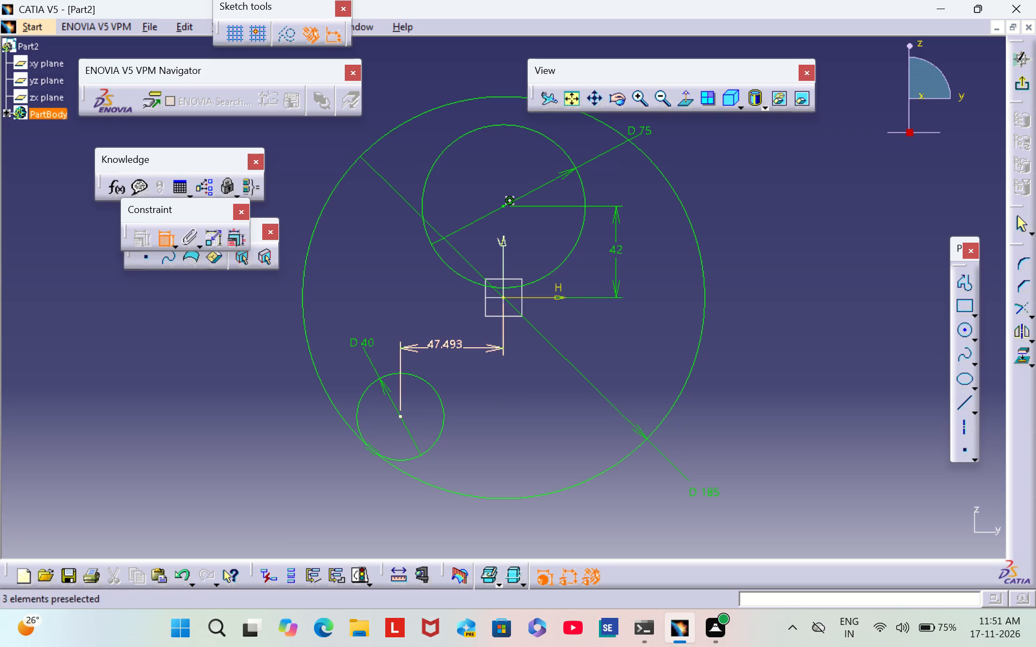
double_click(440, 349)
key("BackSpace")
type("60")
key("Return")
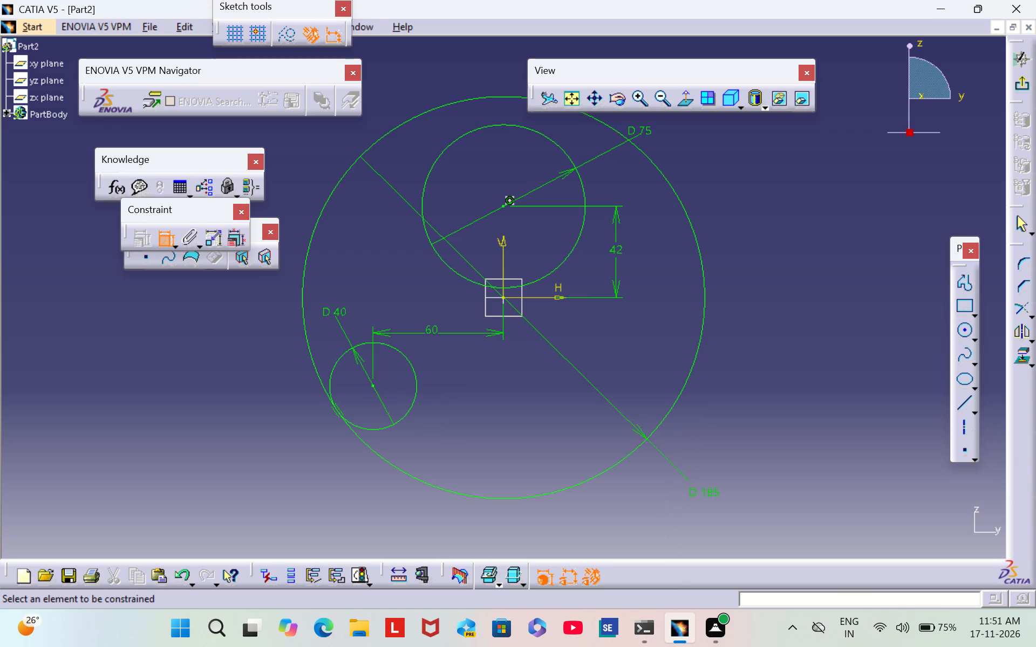
left_click(158, 239)
Mirror the 40 mm circle about the sketch's vertical axis.
left_click(1026, 328)
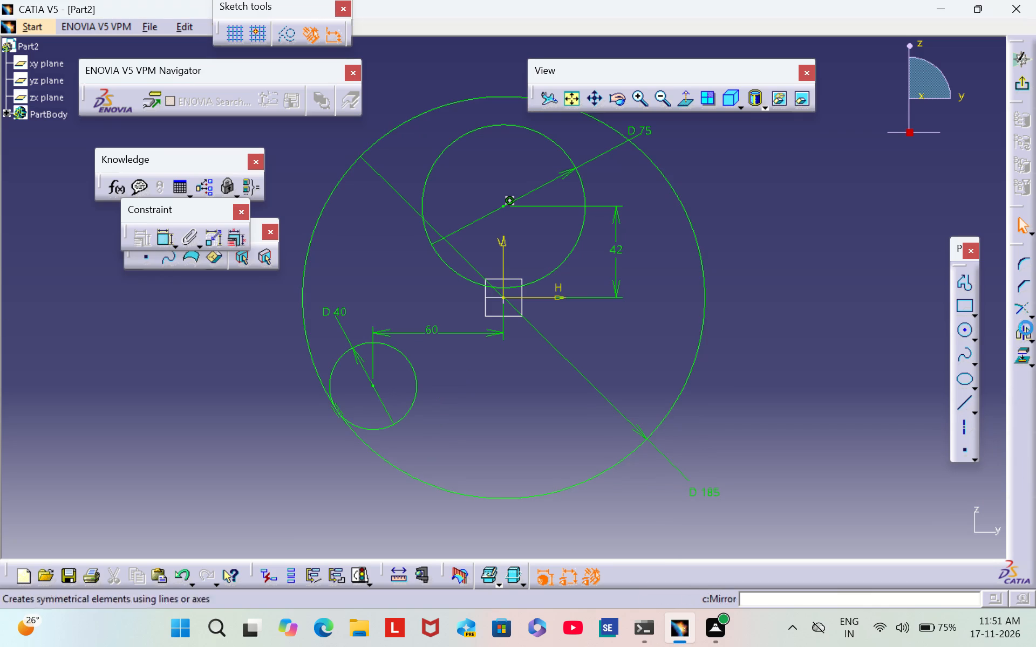
left_click(417, 382)
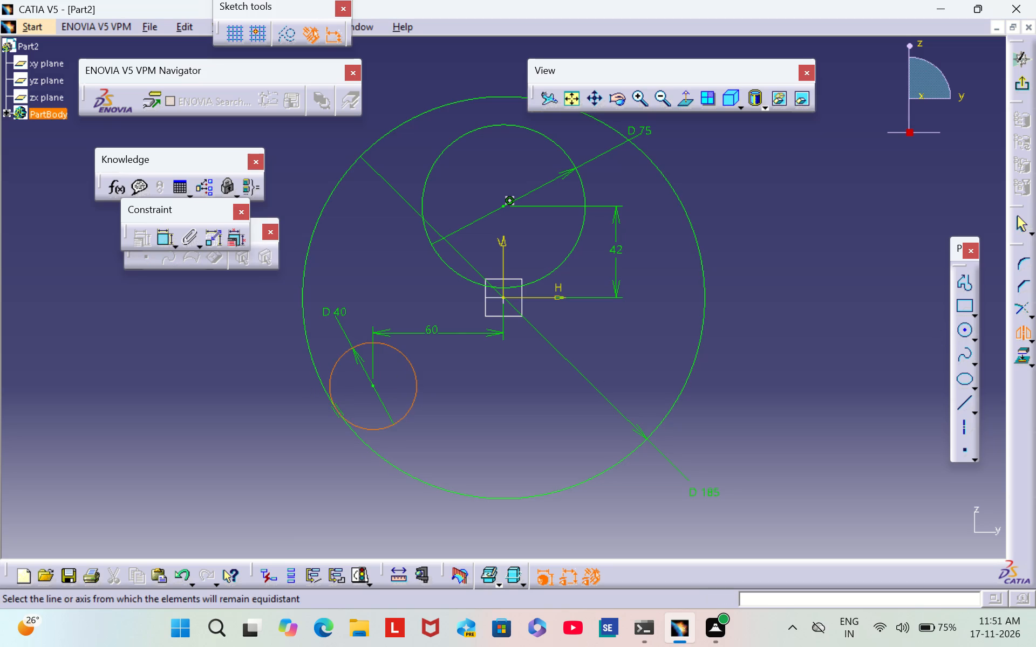
left_click(502, 251)
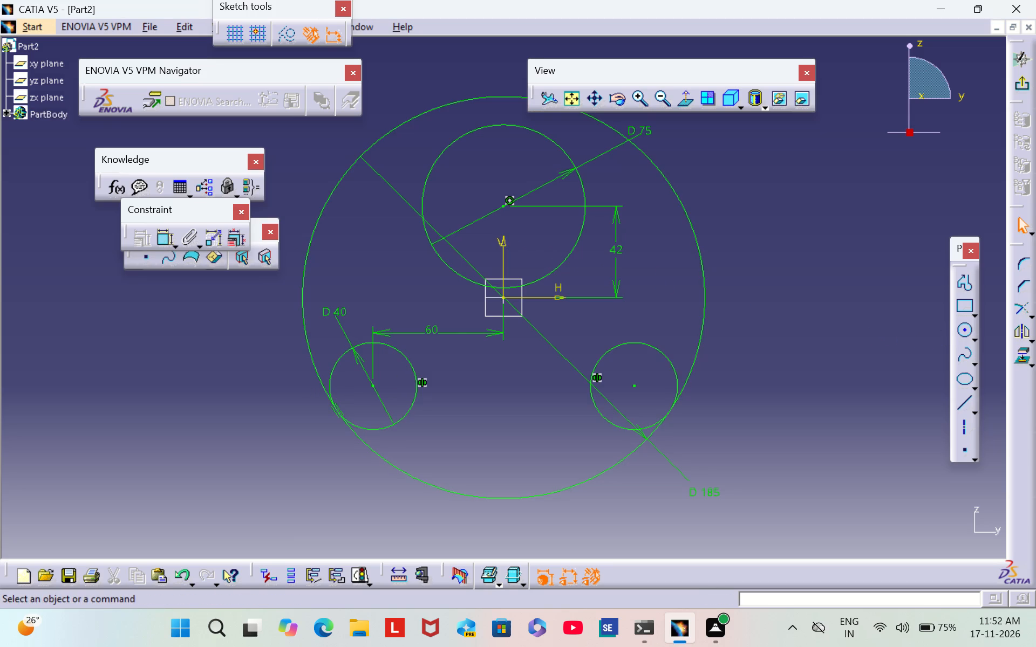
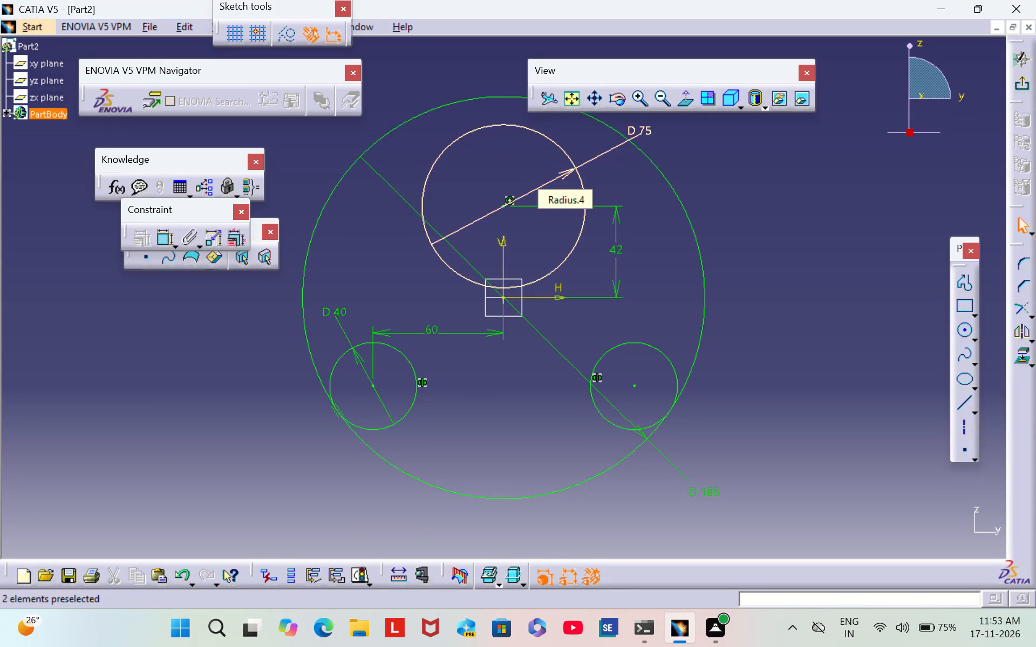
Reposition the 185 mm diameter dimension so its label sits outside the large circle at its upper left.
left_click_drag(696, 491, 764, 438)
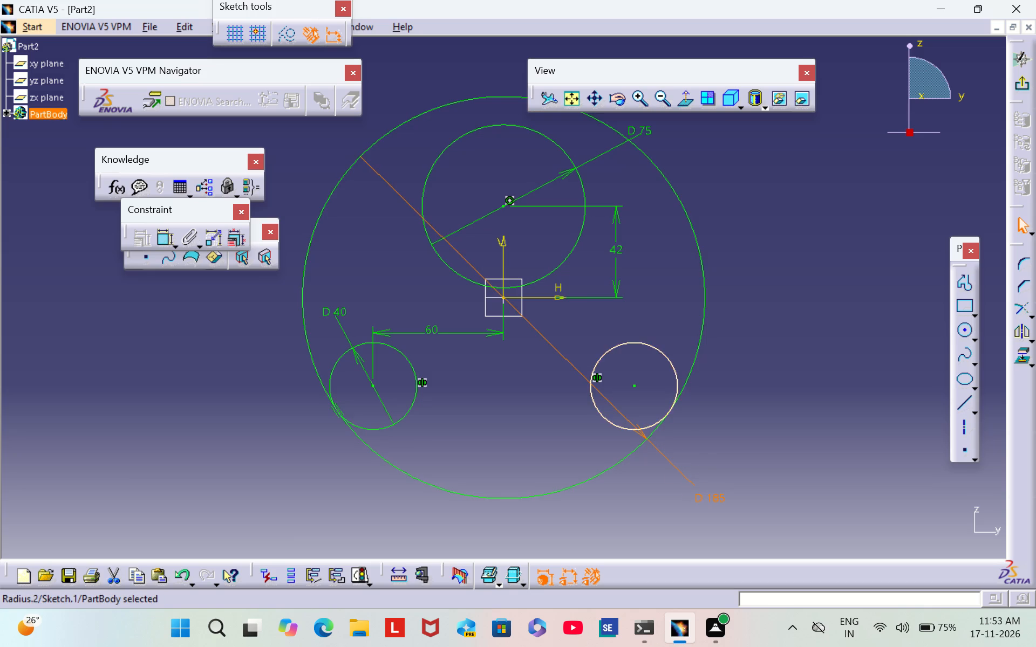
left_click(741, 430)
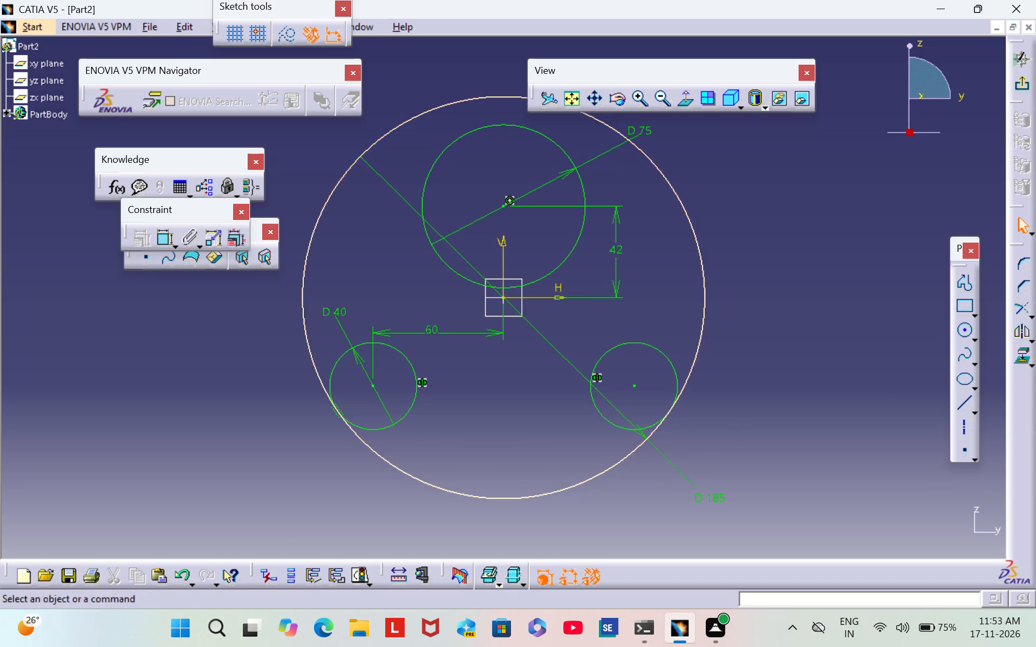
left_click(557, 357)
left_click_drag(563, 357, 609, 240)
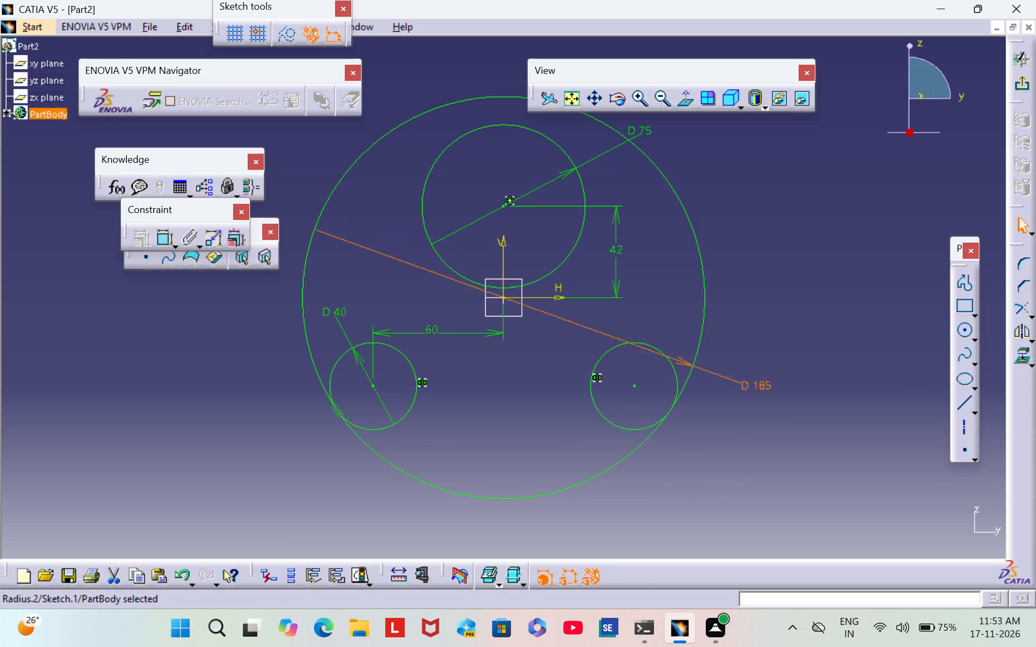
left_click_drag(609, 240, 709, 203)
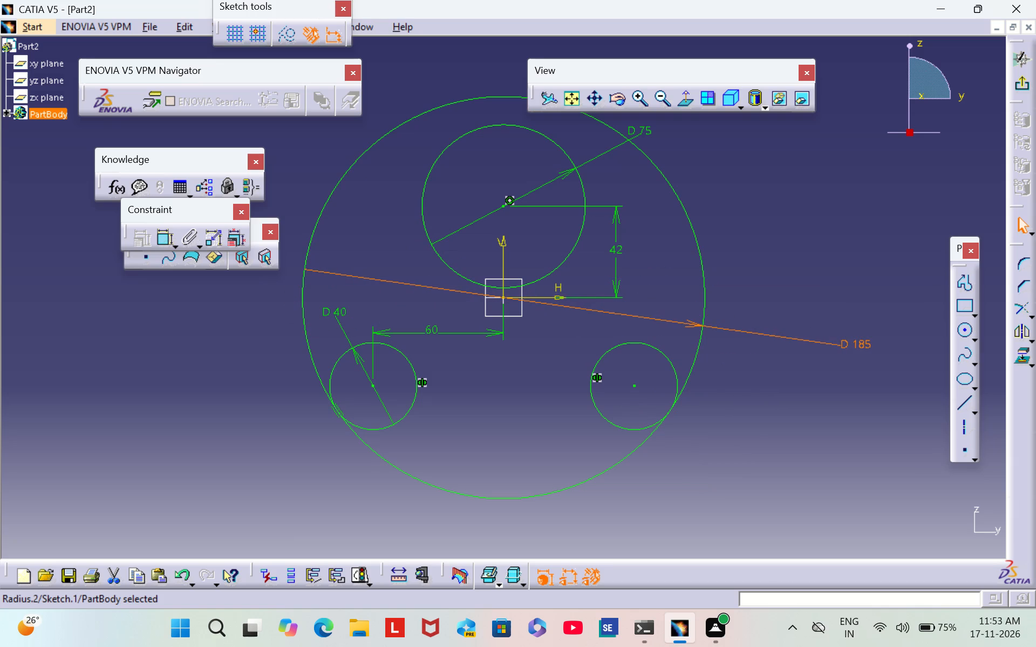
left_click_drag(709, 203, 388, 111)
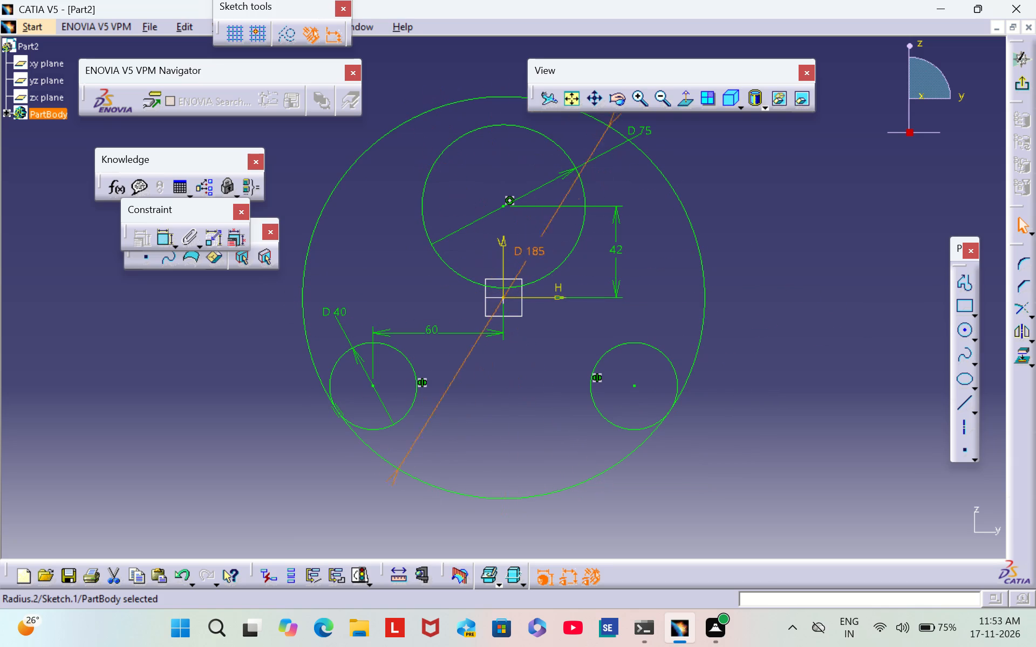
left_click_drag(388, 111, 383, 92)
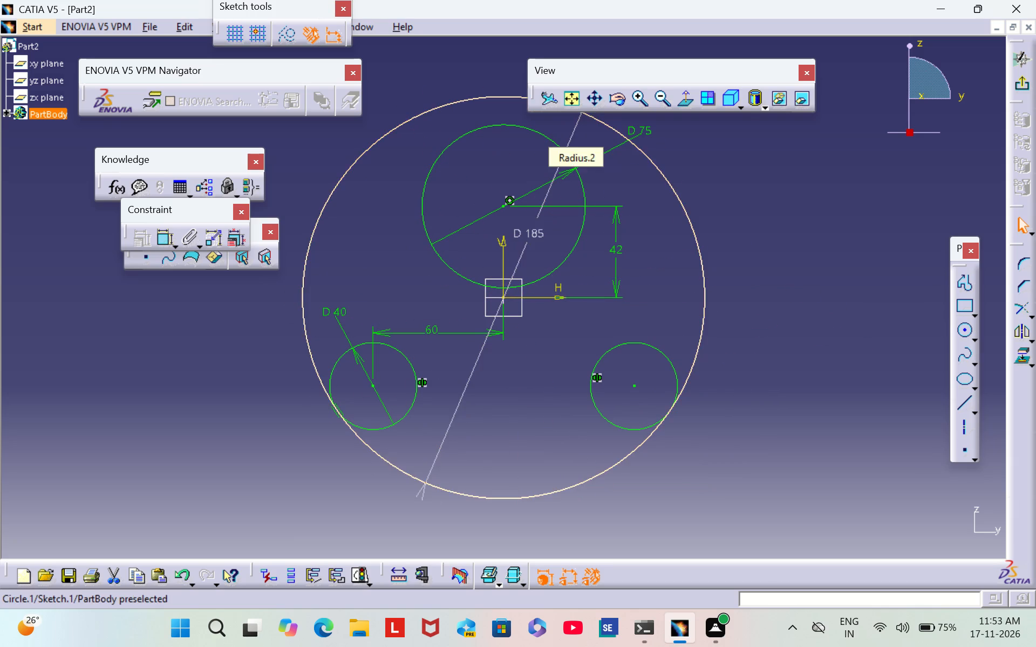
left_click_drag(574, 127, 287, 221)
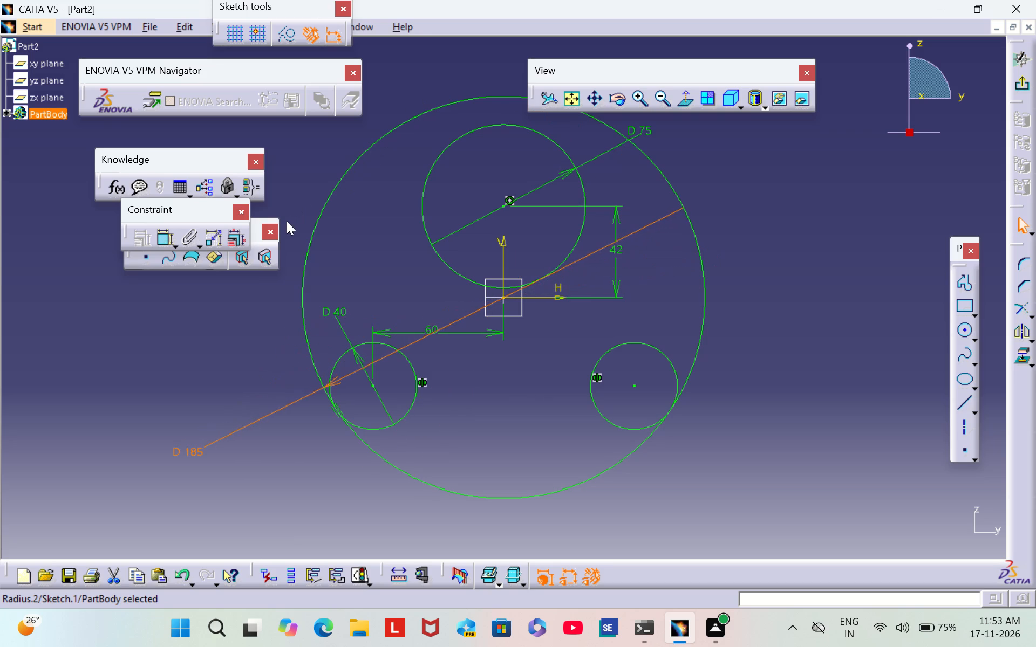
left_click_drag(287, 221, 362, 157)
left_click(275, 481)
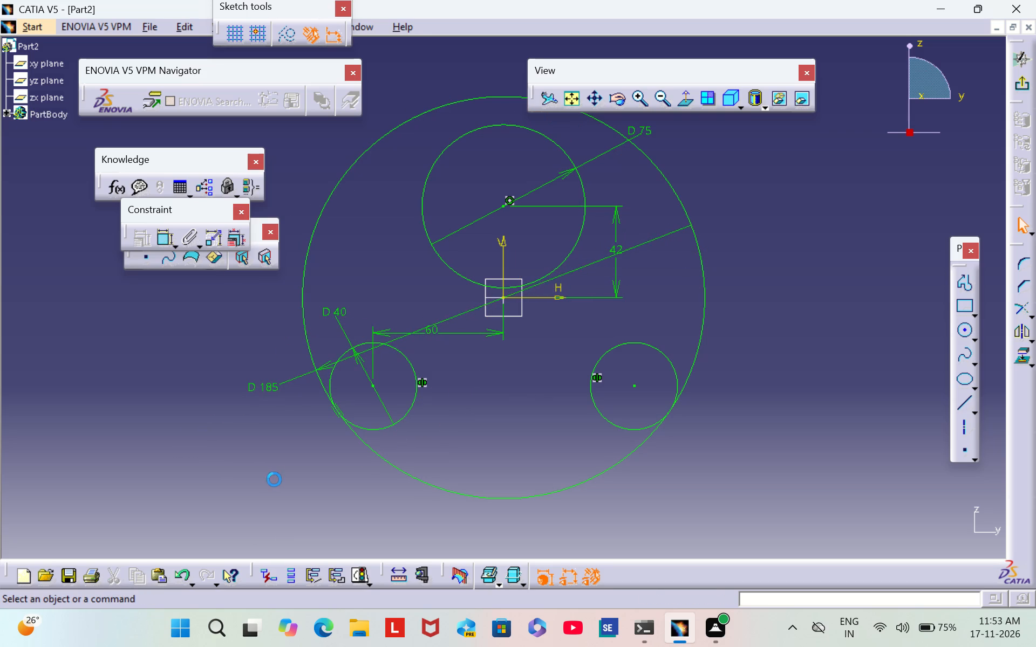
left_click_drag(321, 364, 325, 335)
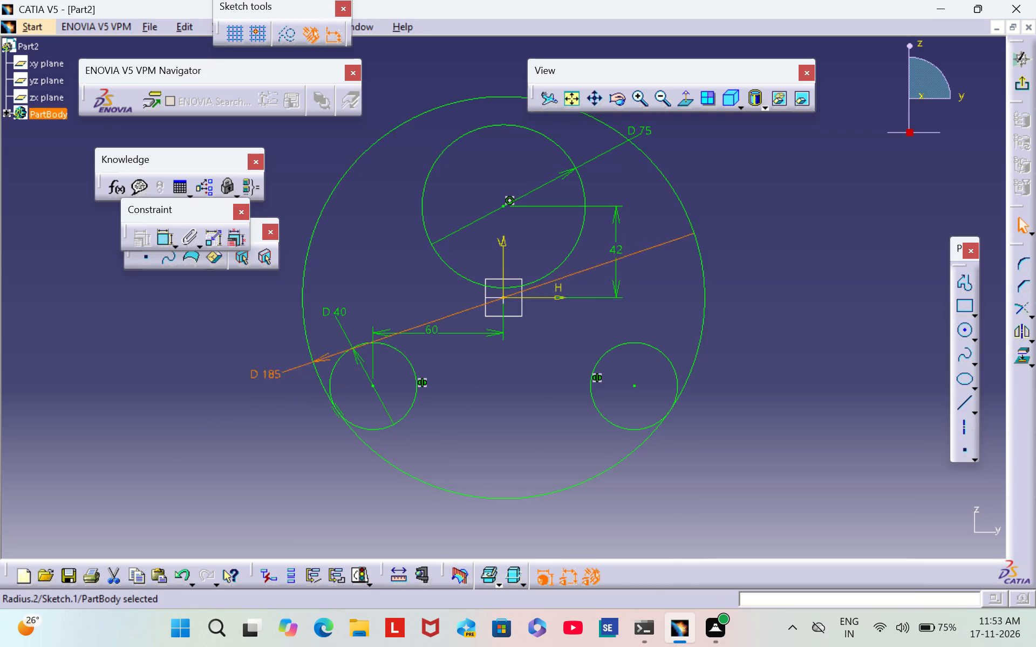
left_click_drag(325, 335, 366, 144)
left_click(364, 142)
left_click(351, 136)
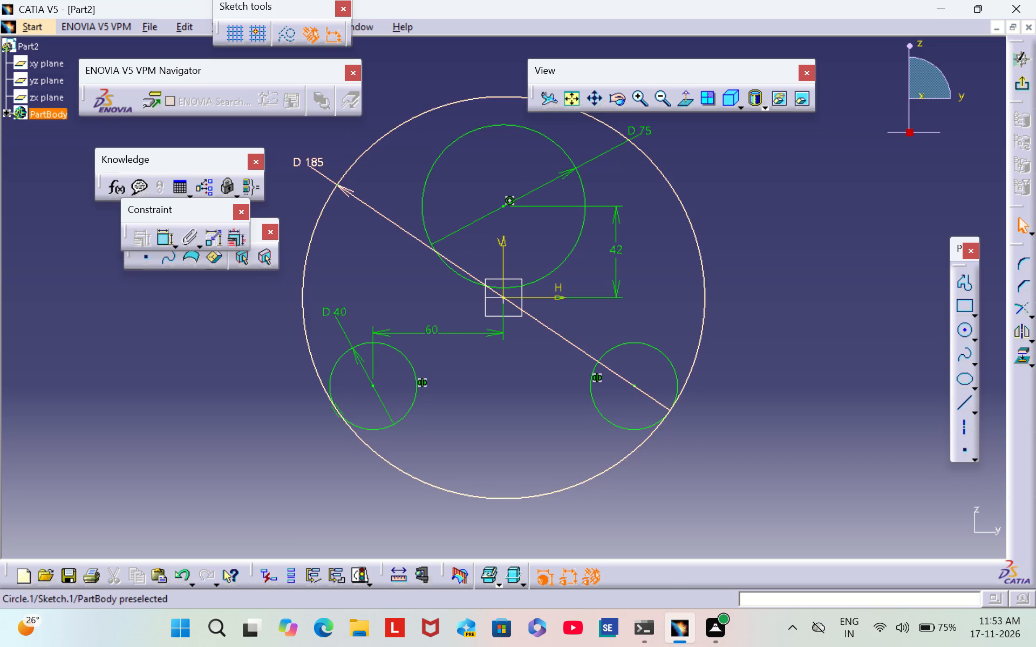
left_click_drag(346, 189, 359, 170)
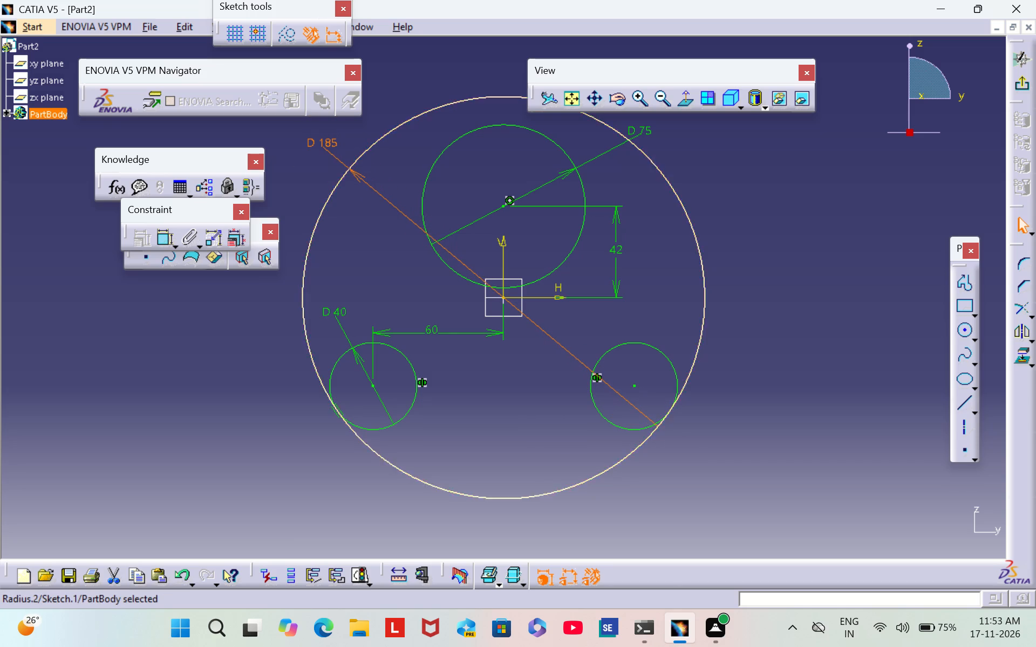
left_click(928, 347)
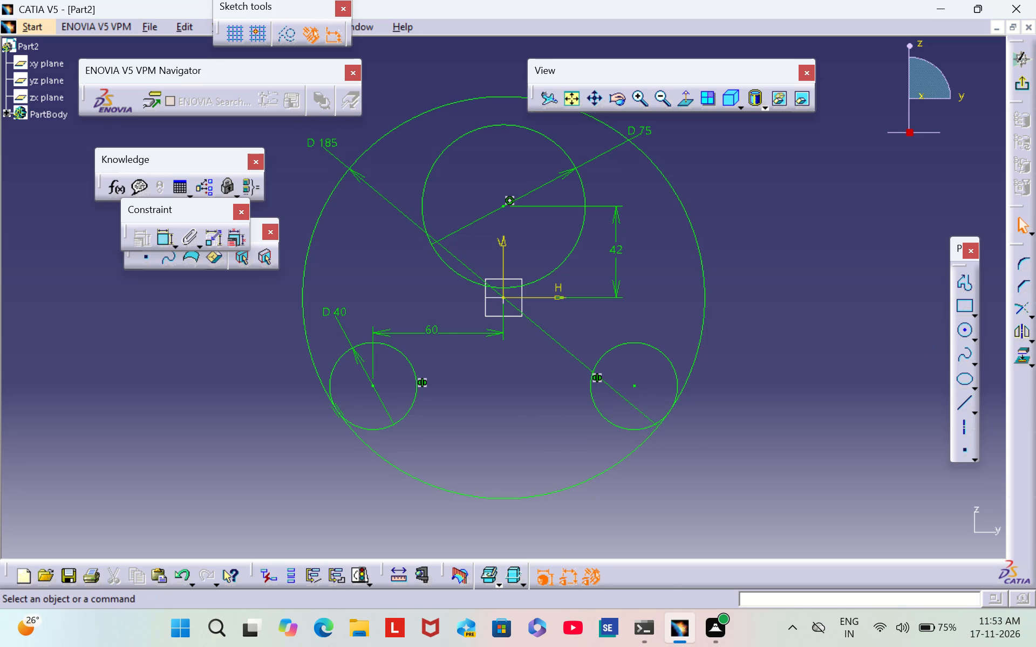
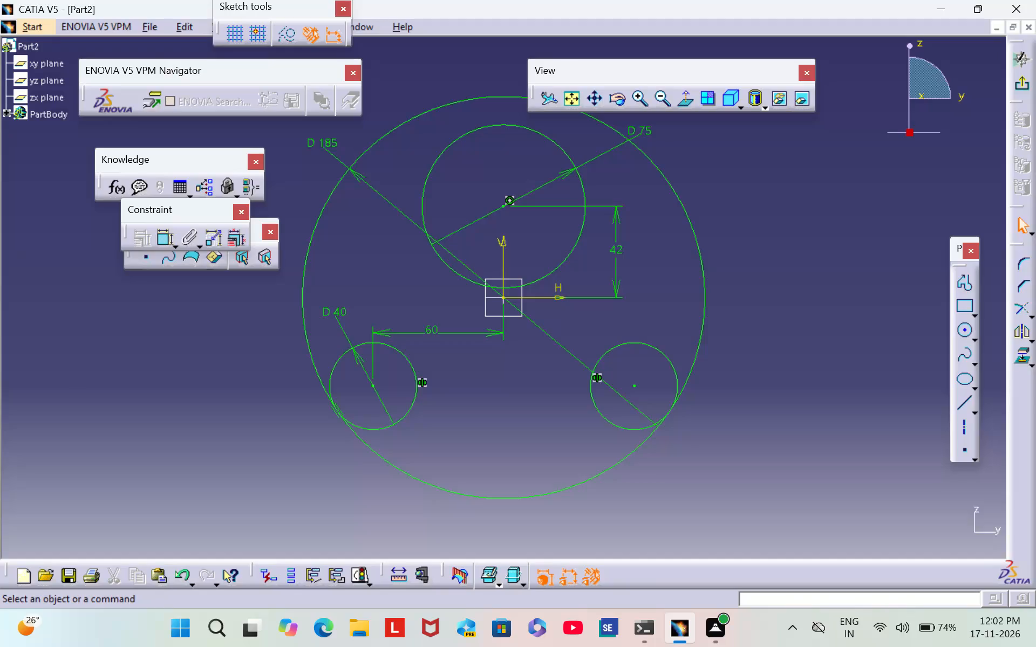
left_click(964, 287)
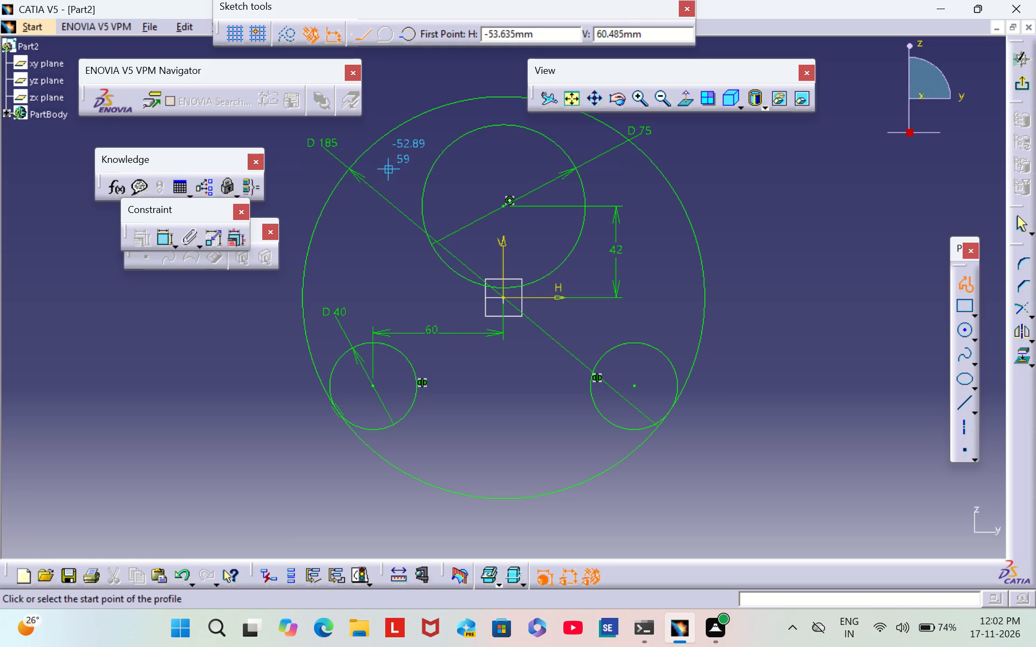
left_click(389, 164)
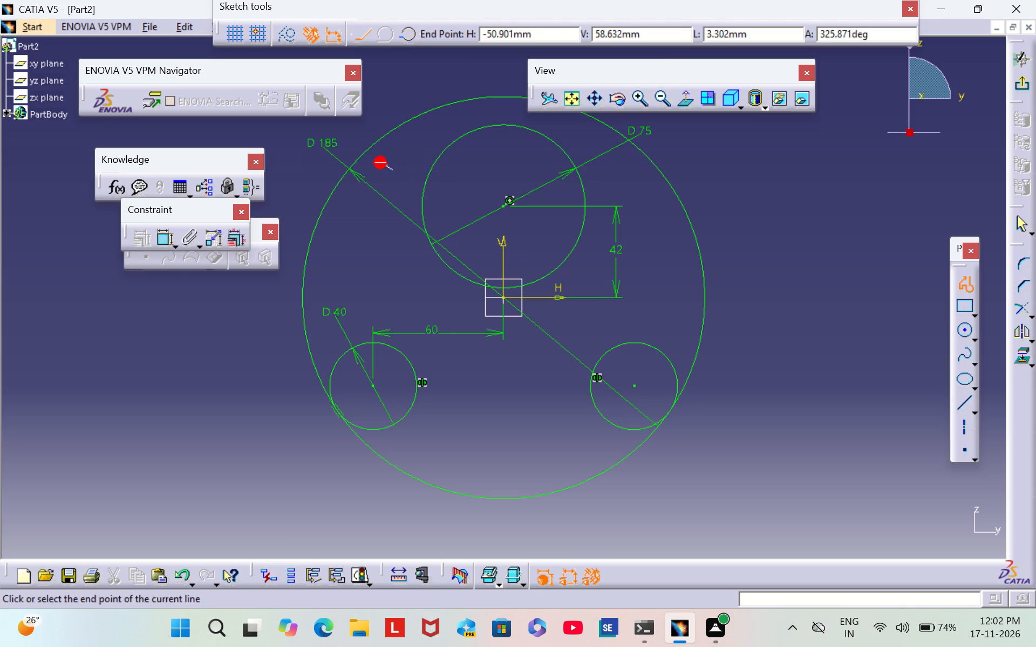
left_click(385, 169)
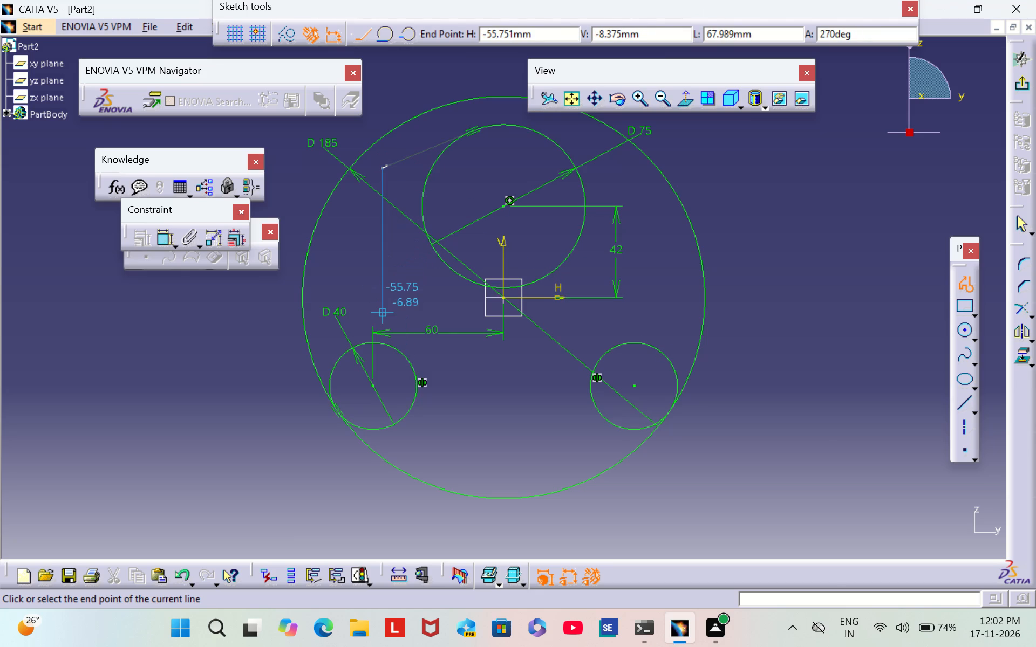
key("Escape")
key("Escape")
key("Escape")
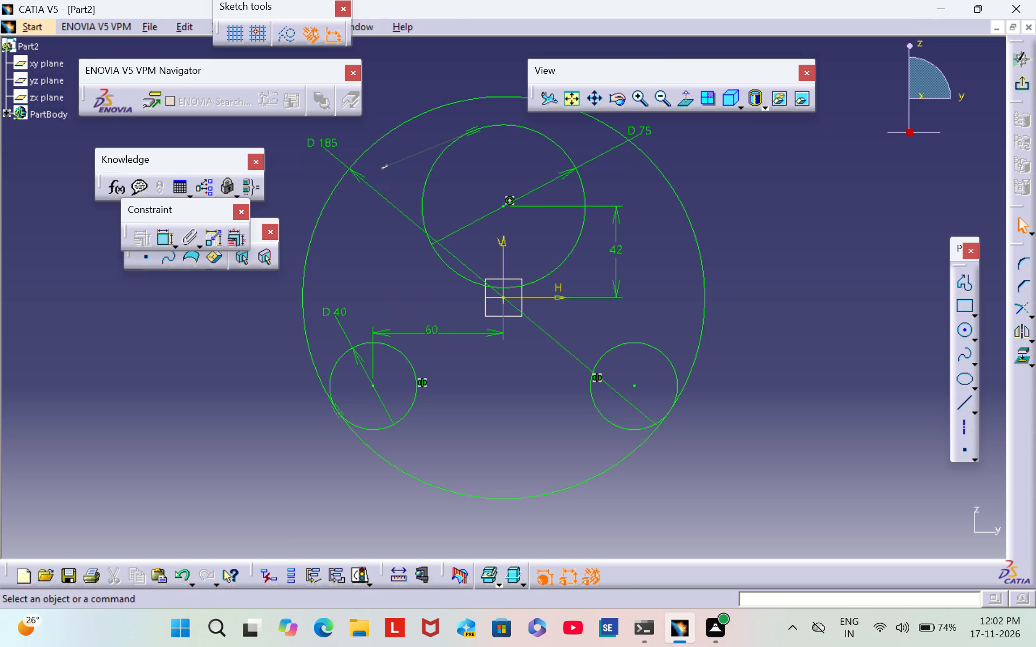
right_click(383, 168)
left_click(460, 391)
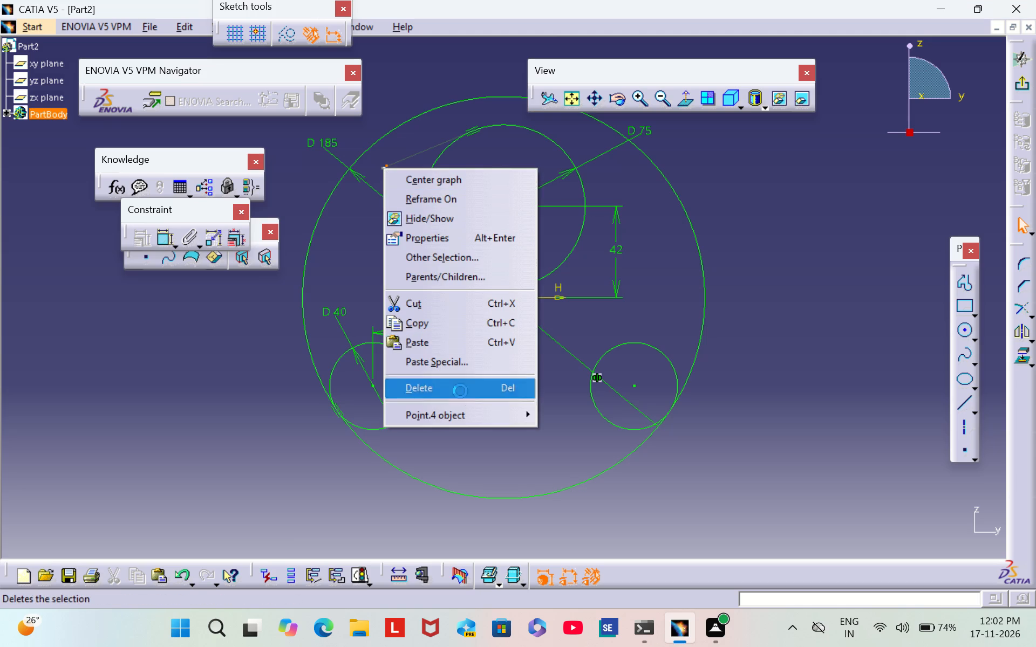
Sketch a vertical line about 77 mm long just left of the 75 mm circle, inside the 185 mm circle.
left_click(963, 287)
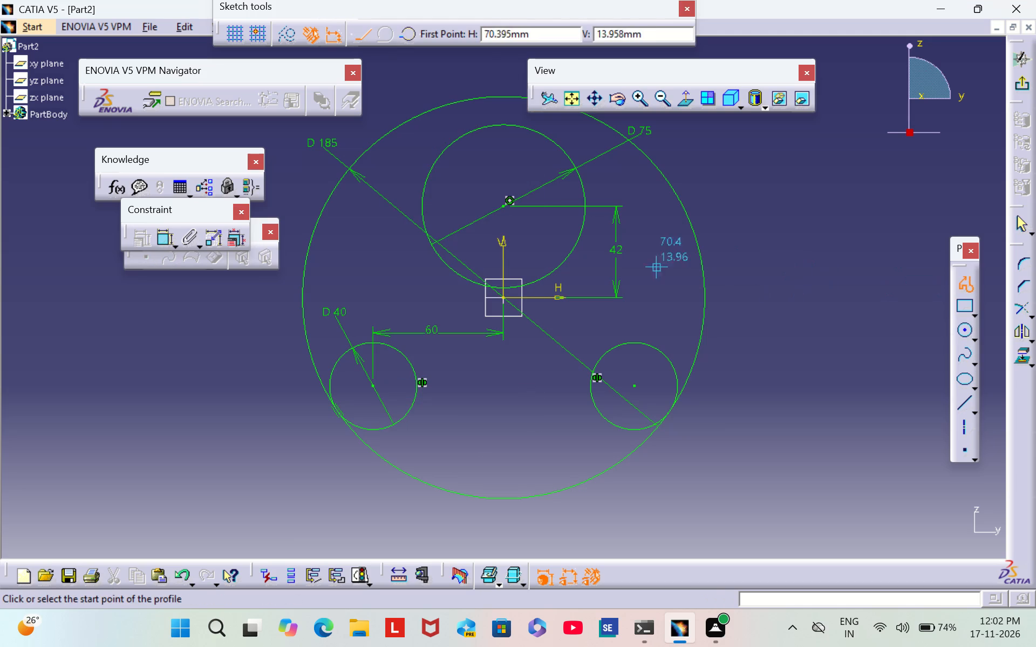
left_click(393, 145)
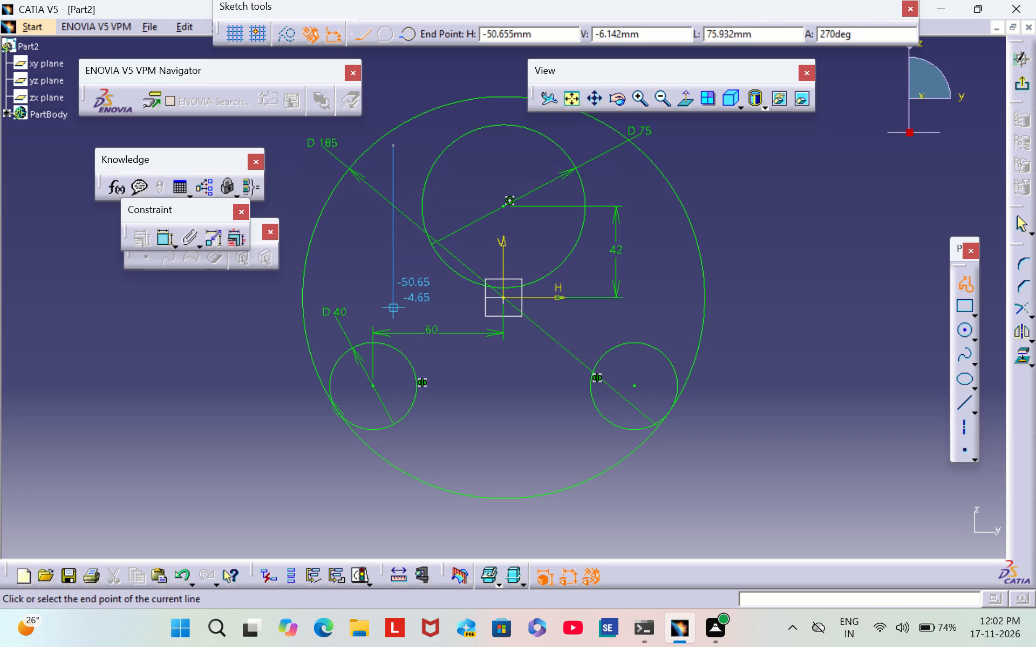
left_click(393, 314)
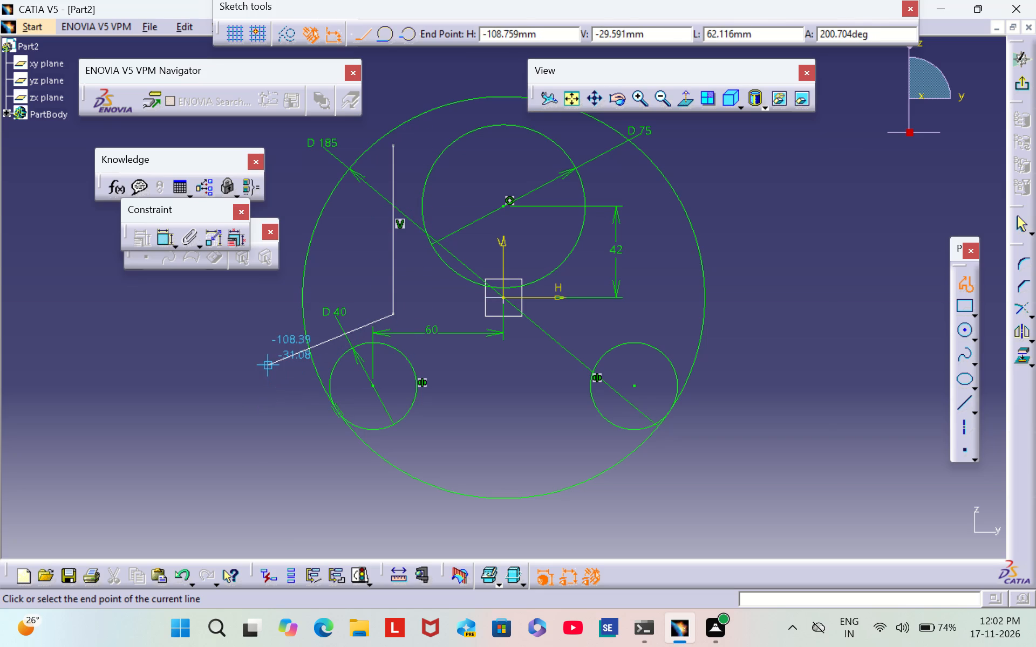
key("Escape")
key("Escape")
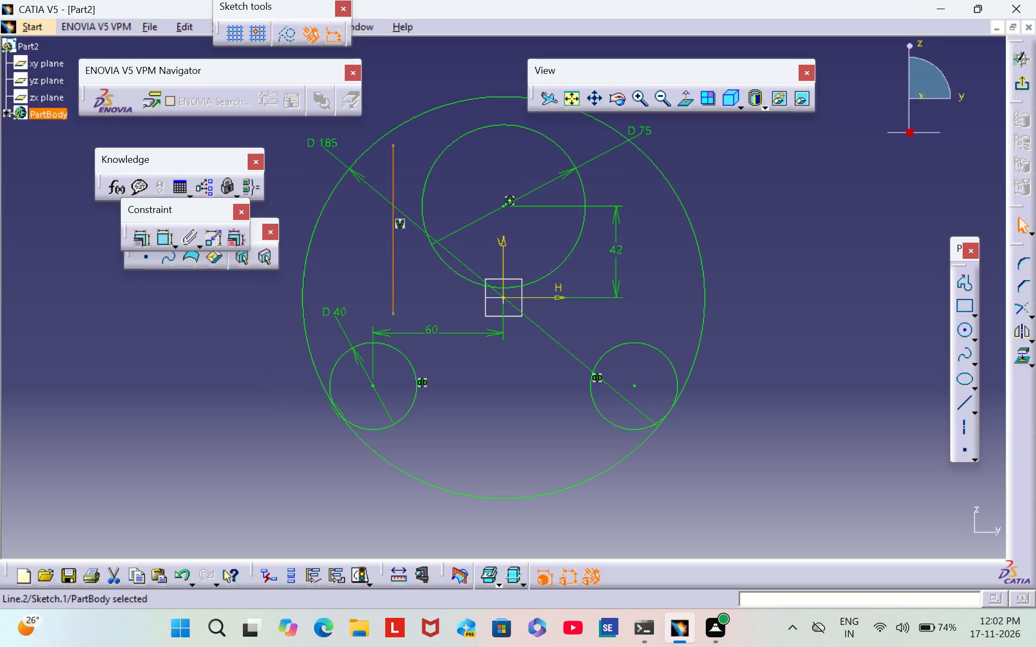
left_click(225, 420)
Constrain the vertical line tangent to the left side of the 75 mm circle.
double_click(161, 244)
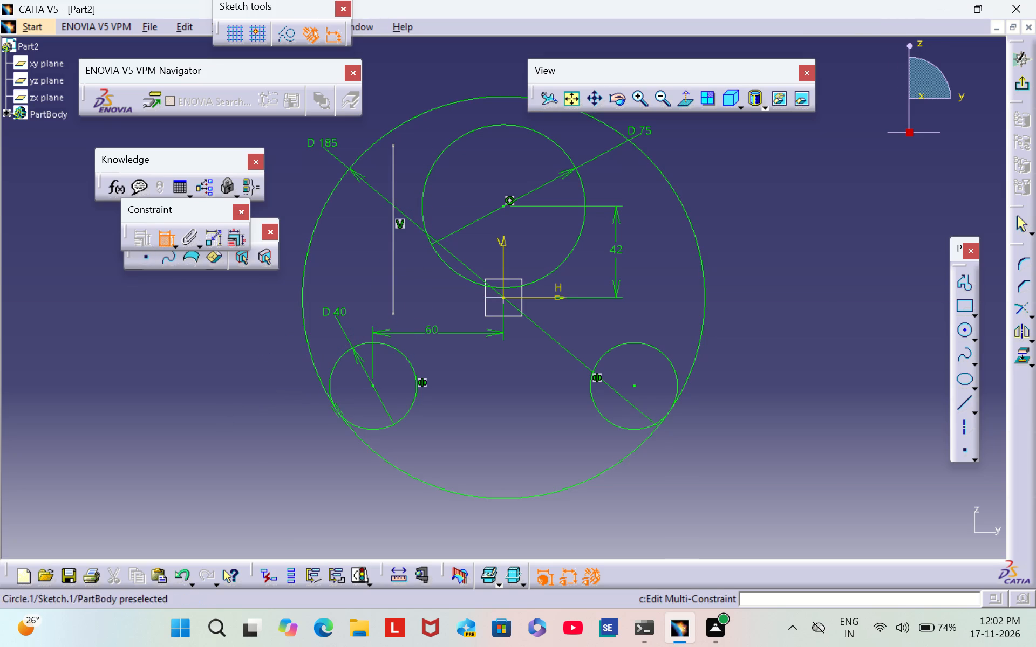
left_click(390, 170)
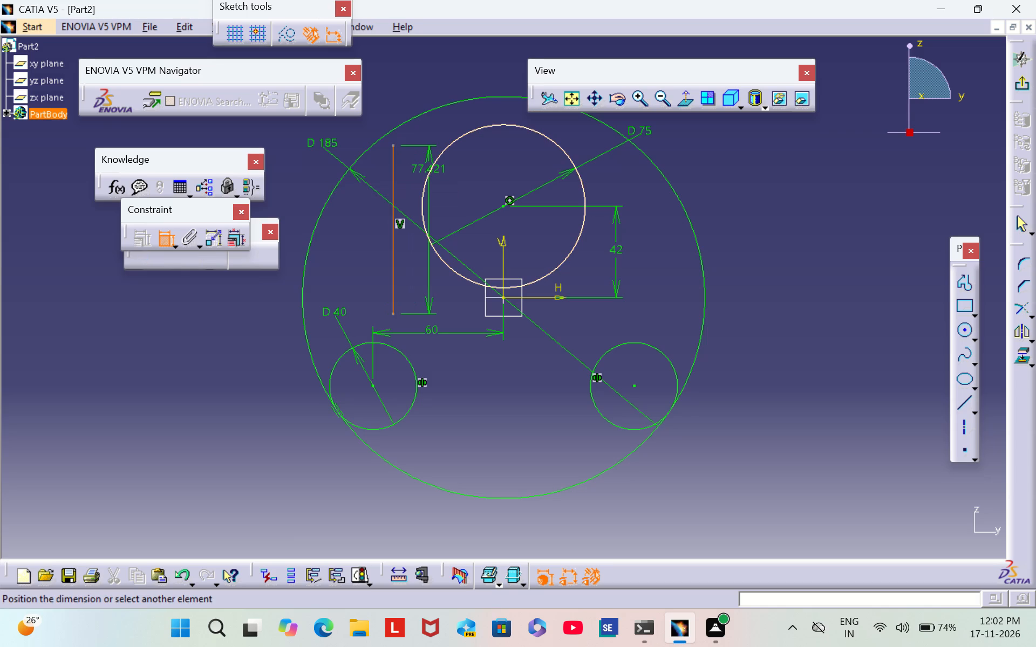
left_click(425, 174)
right_click(419, 171)
left_click(467, 247)
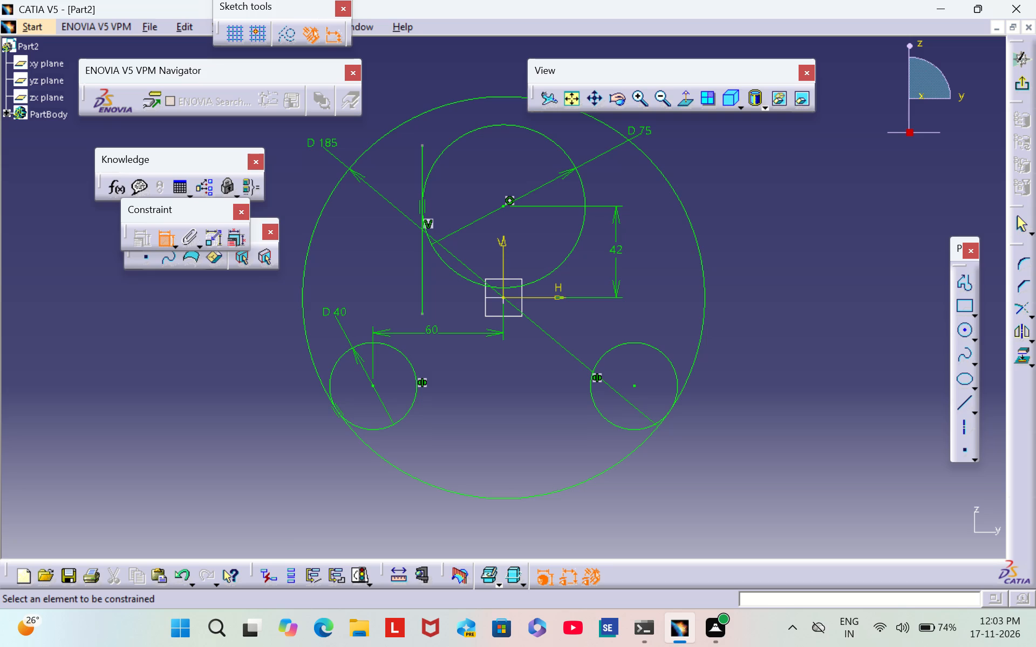
Sketch a circle about 30 mm in diameter left of the vertical line, above the left 40 mm circle.
left_click(965, 332)
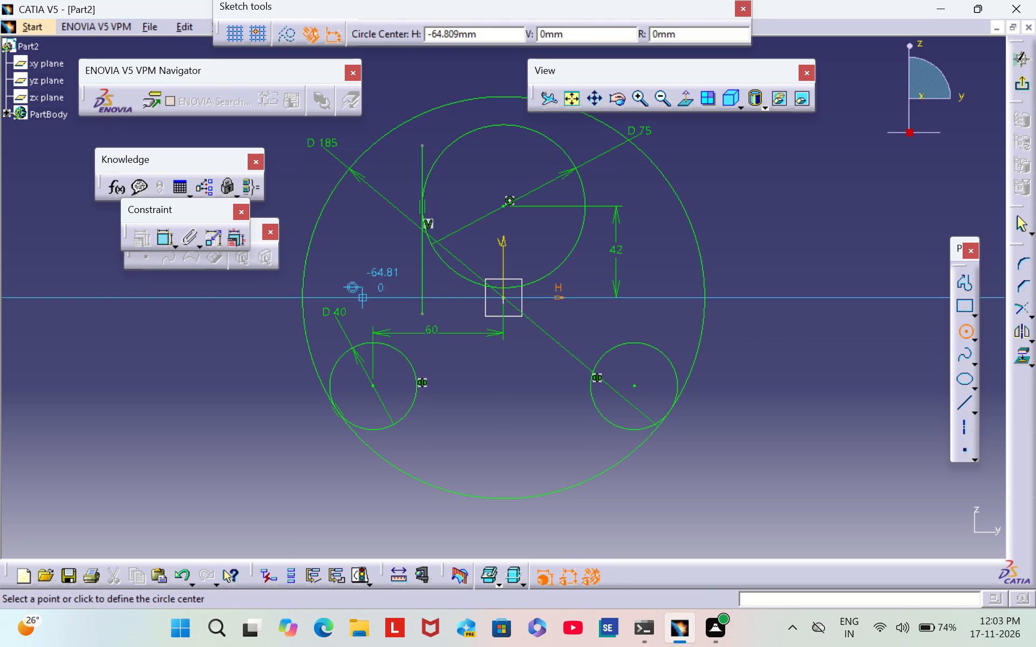
left_click(346, 275)
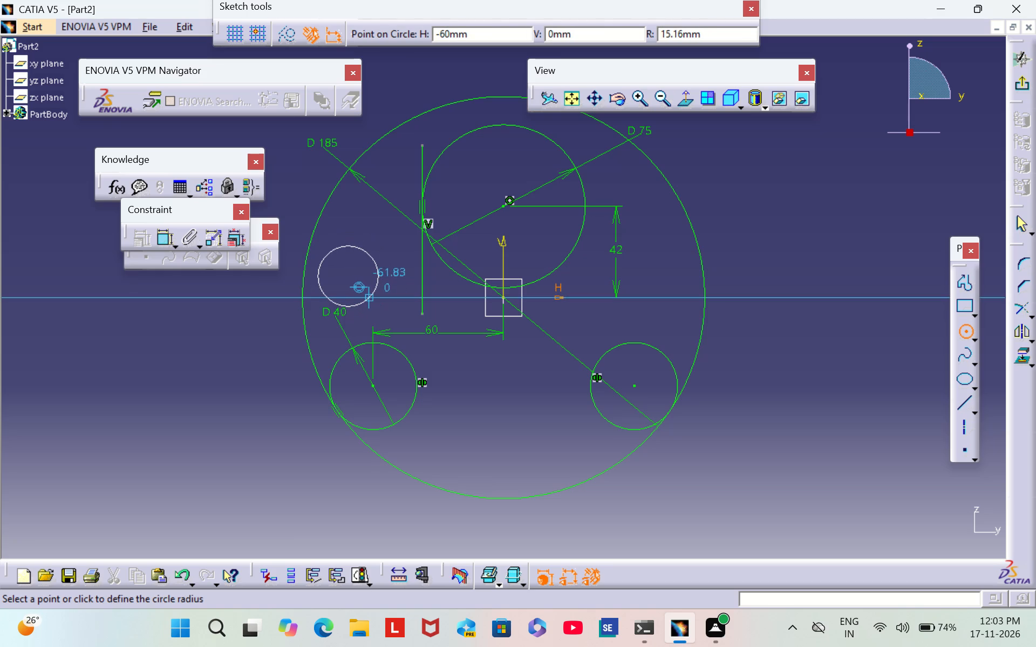
left_click(372, 299)
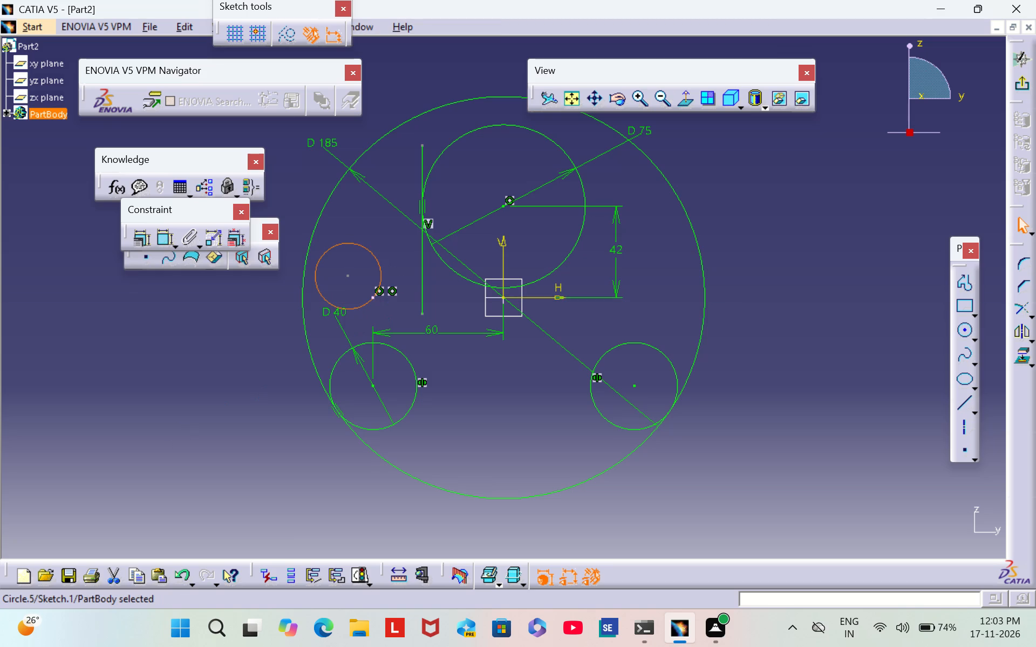
left_click(151, 425)
Constrain the new small circle tangent to the vertical line.
double_click(171, 244)
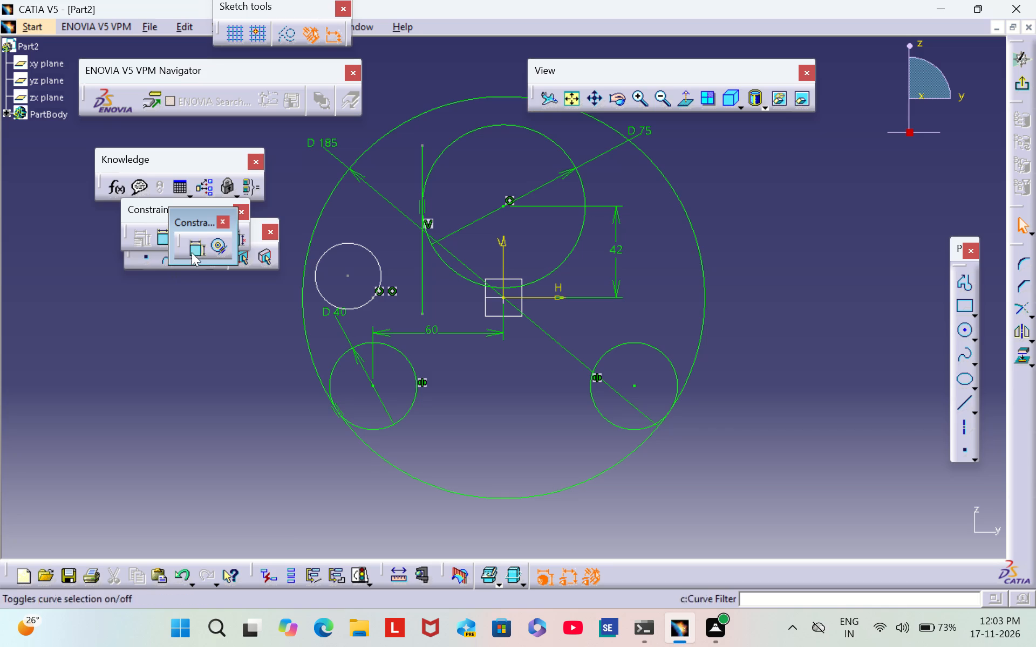
double_click(192, 252)
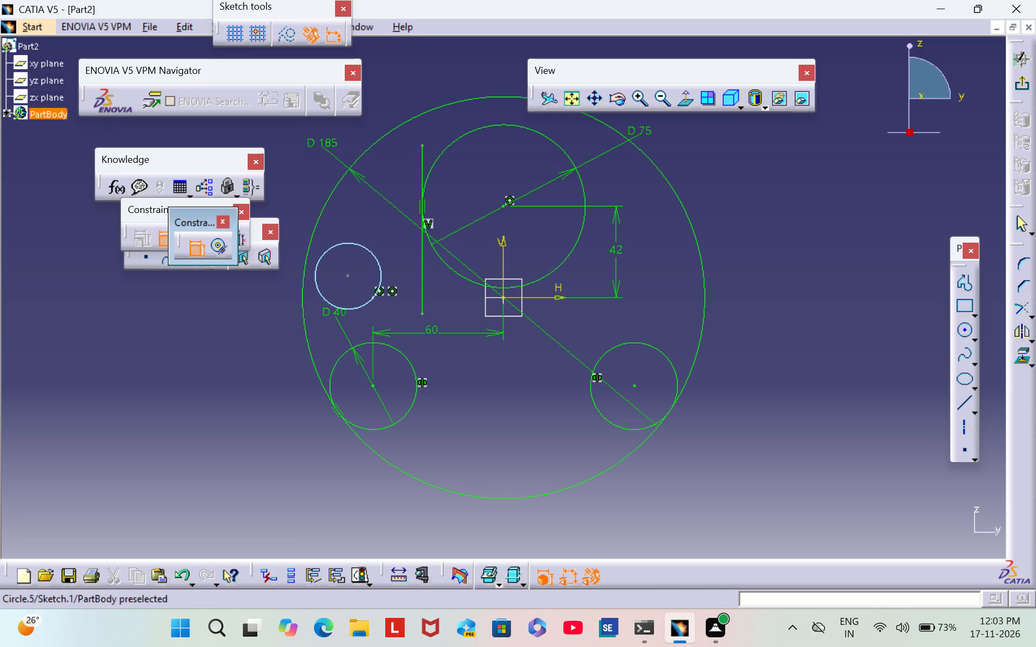
left_click(380, 267)
left_click(421, 289)
right_click(412, 264)
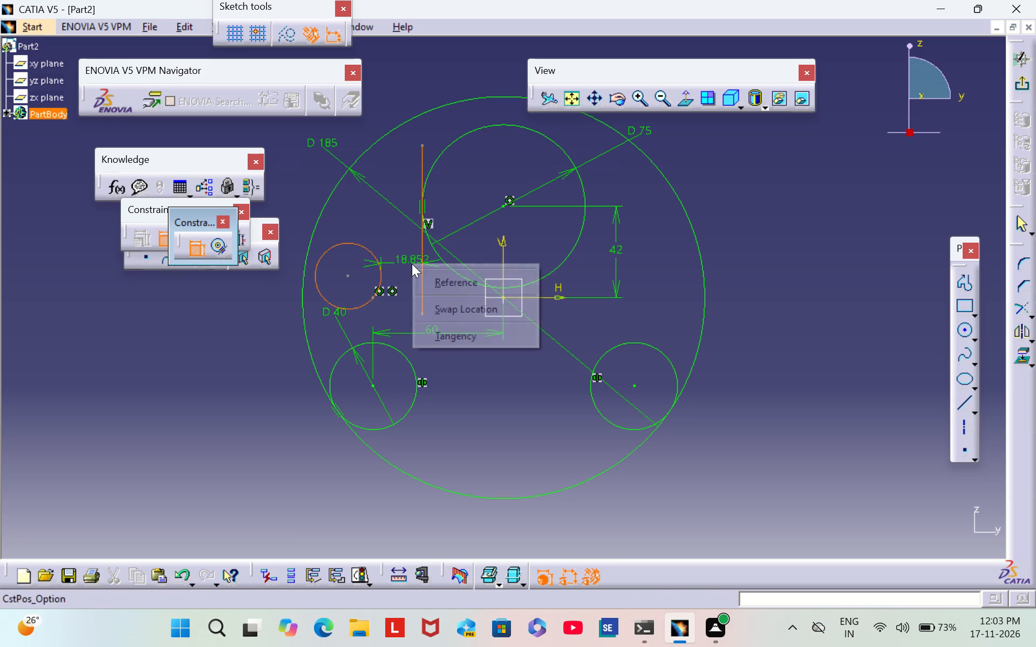
left_click(482, 338)
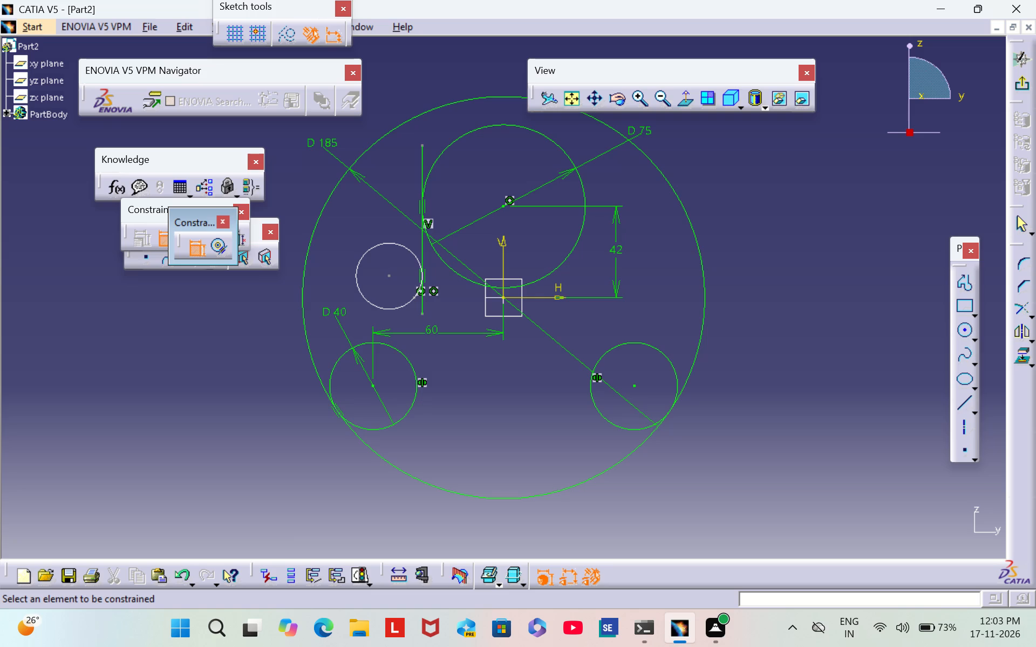
Constrain the new small circle tangent to the left 40 mm circle.
left_click(396, 308)
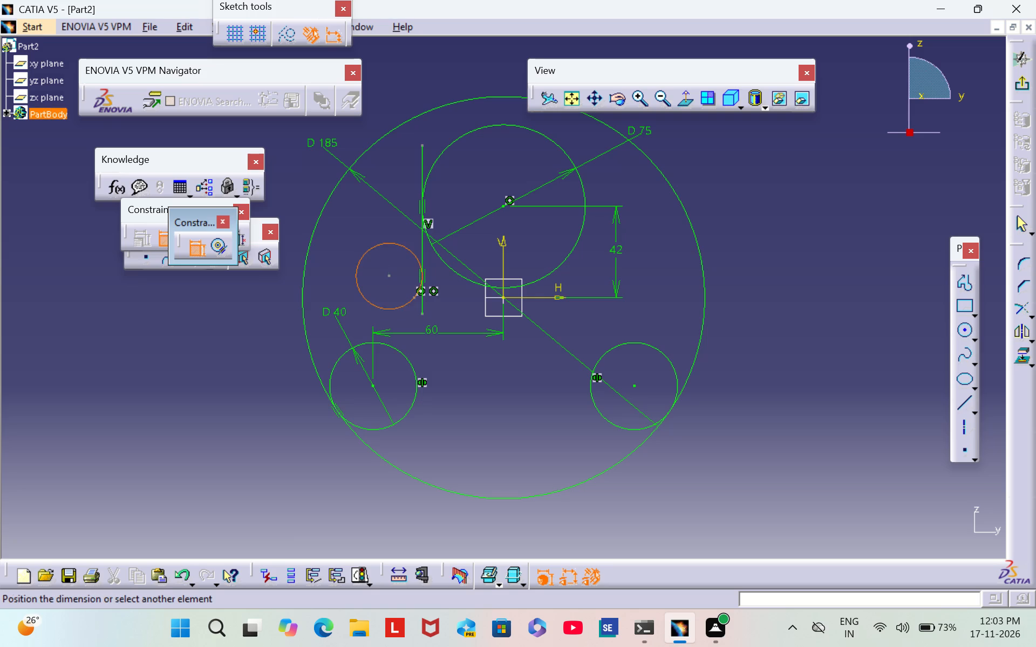
left_click(408, 359)
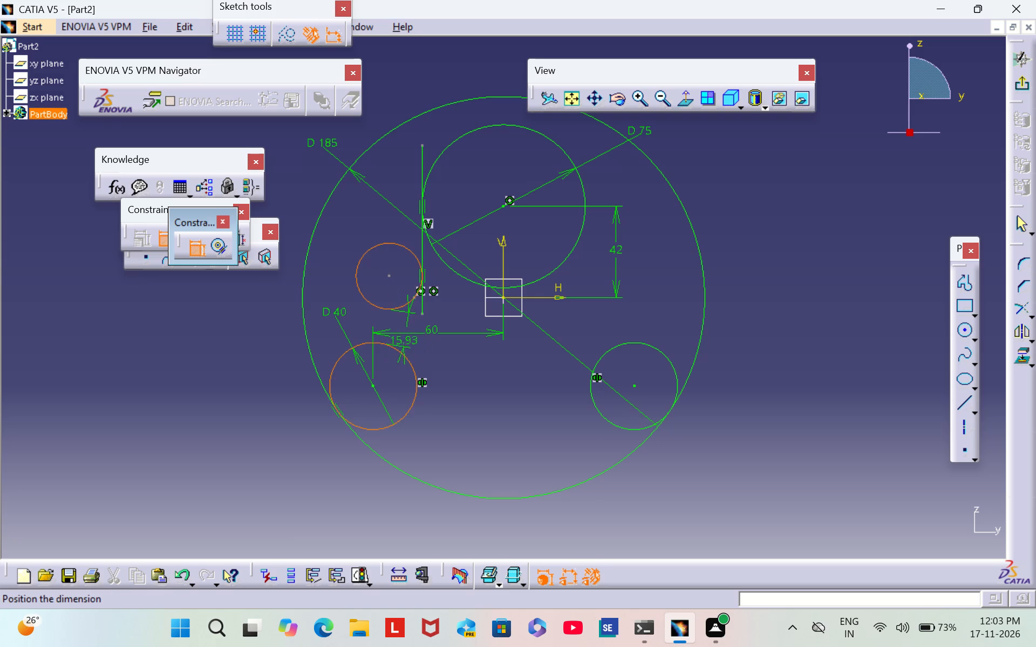
right_click(404, 343)
left_click(532, 500)
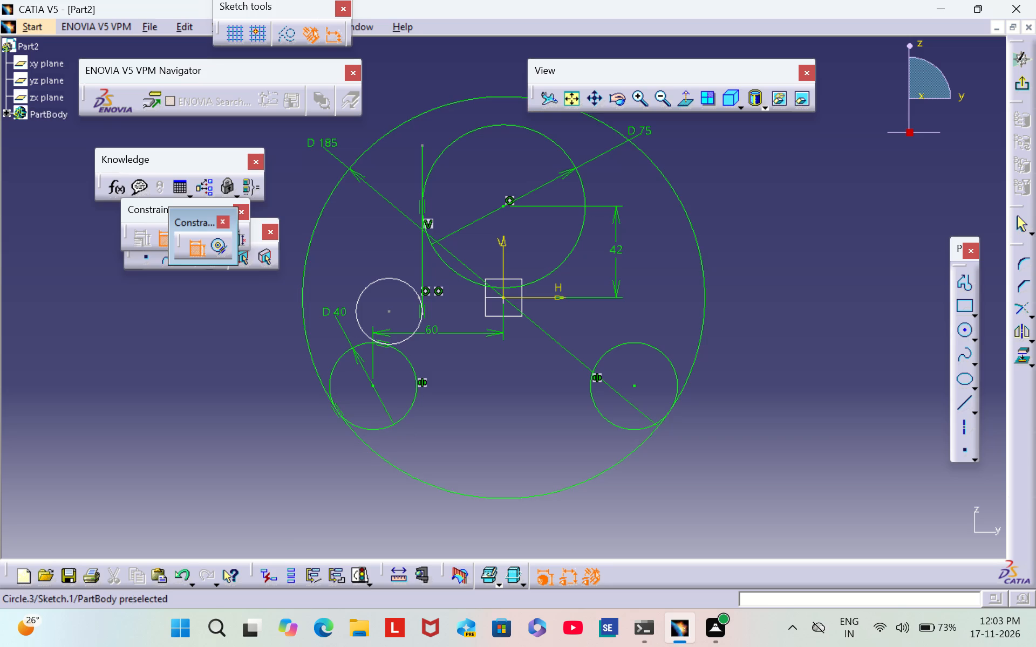
Dimension the new tangent circle's diameter and set it to 100 mm.
left_click(369, 283)
left_click(357, 245)
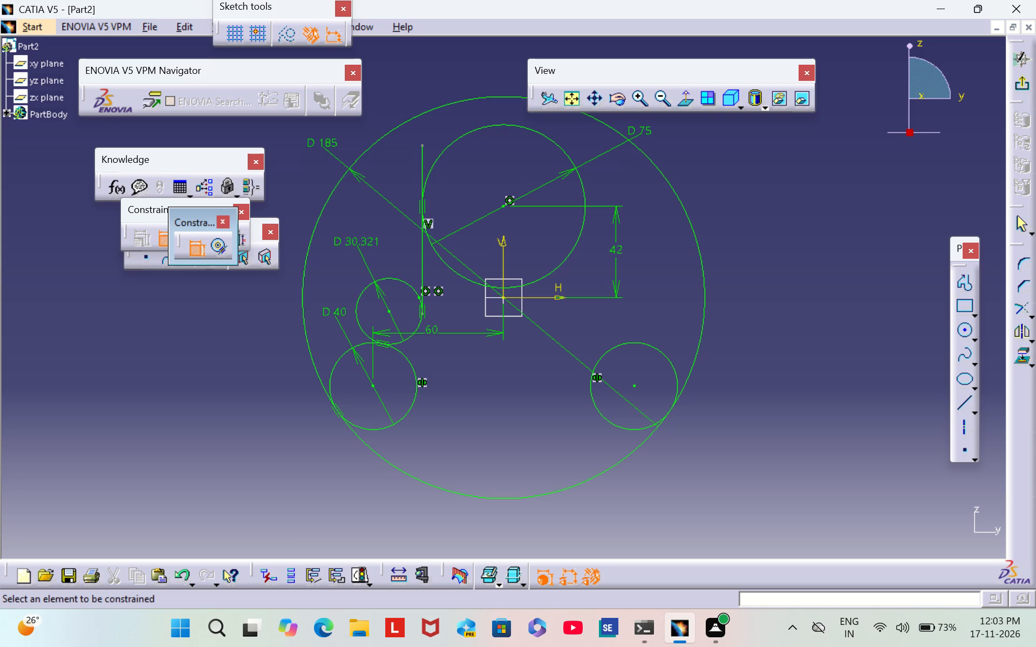
double_click(357, 245)
key("BackSpace")
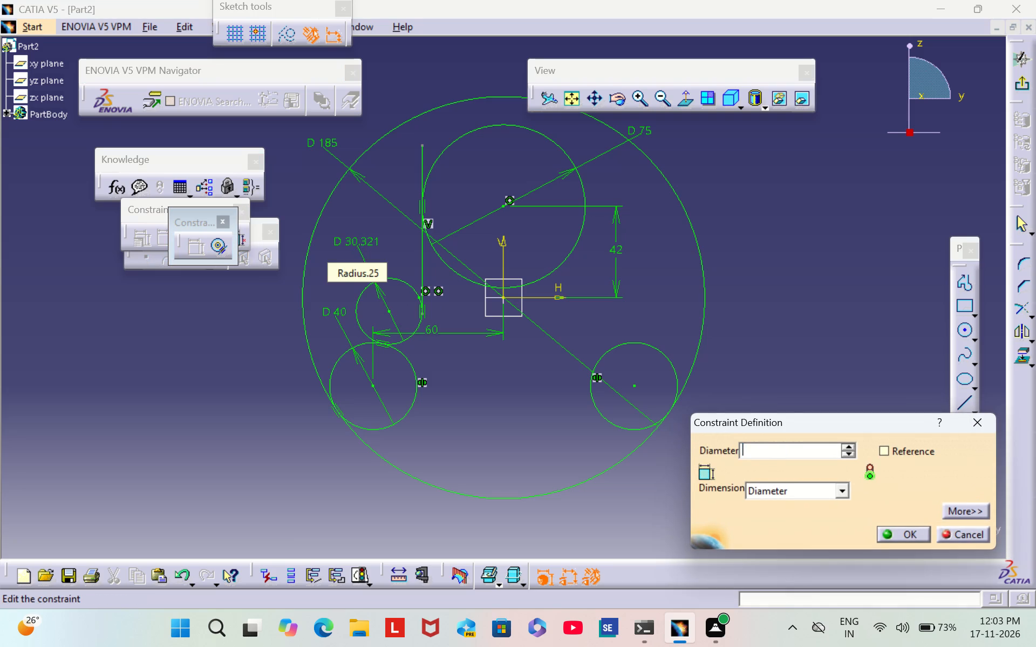
type("100")
key("Return")
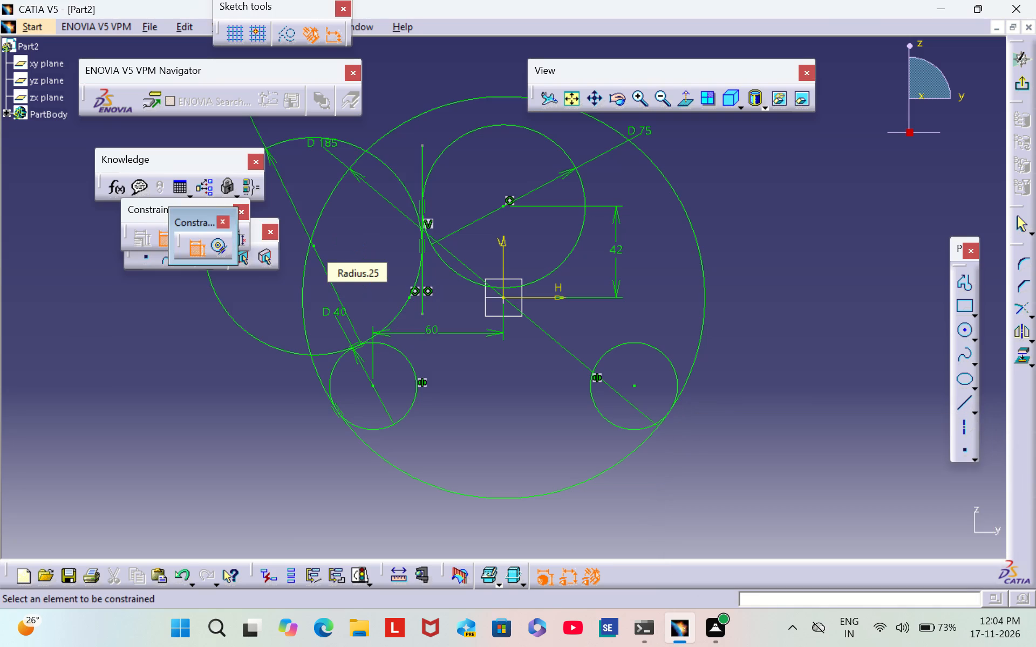
left_click(275, 395)
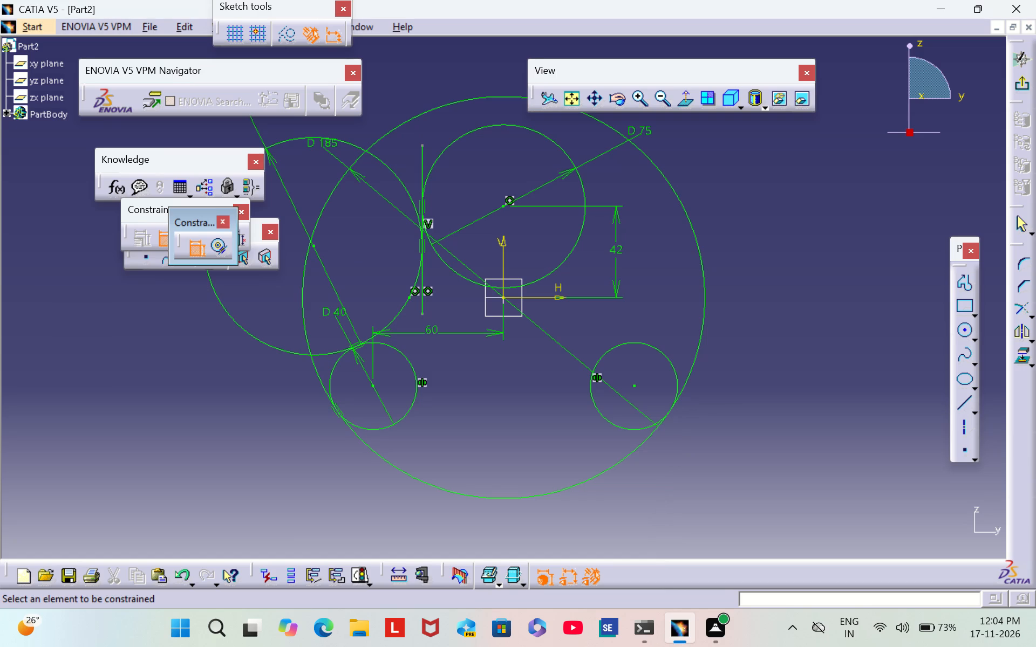
Quick-trim the 100 mm circle, the vertical line's upper end and the left 40 mm circle's inner side to the profile outline.
left_click(1030, 309)
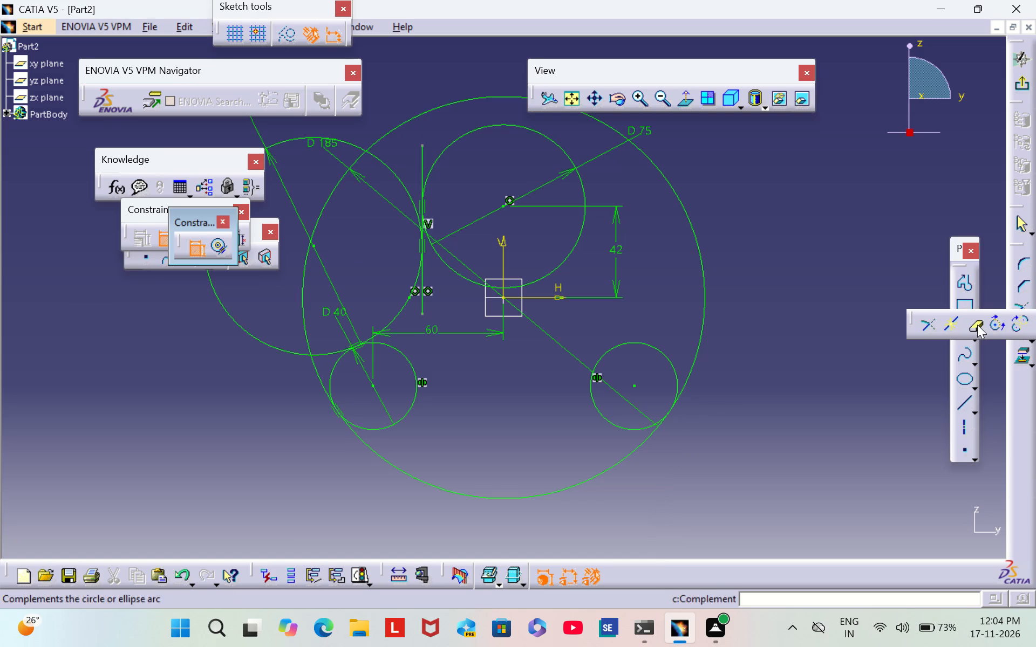
double_click(976, 324)
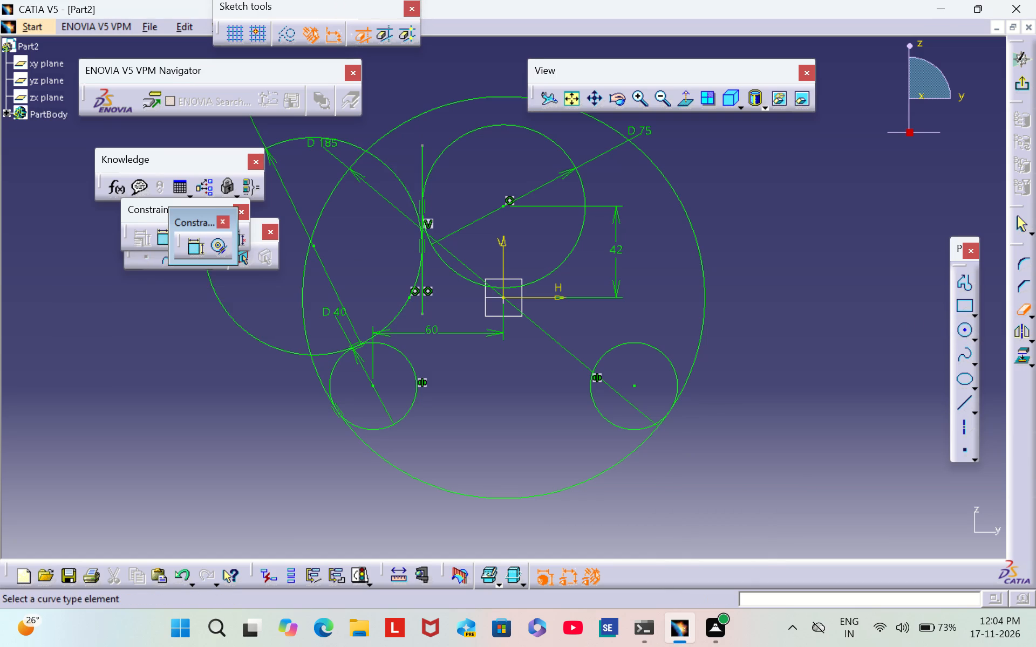
left_click(209, 284)
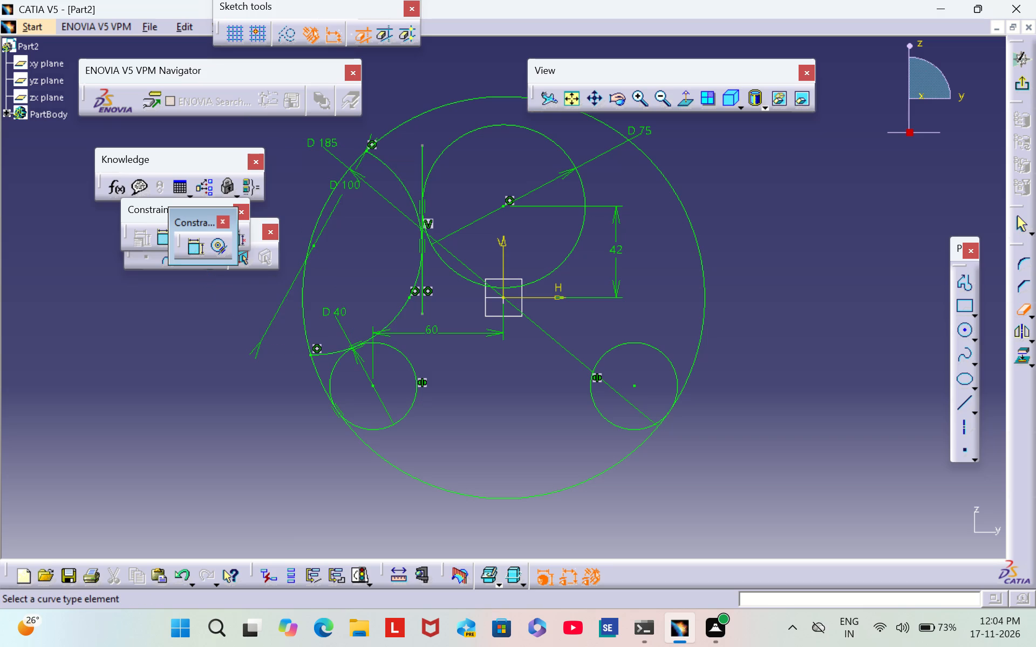
left_click(395, 176)
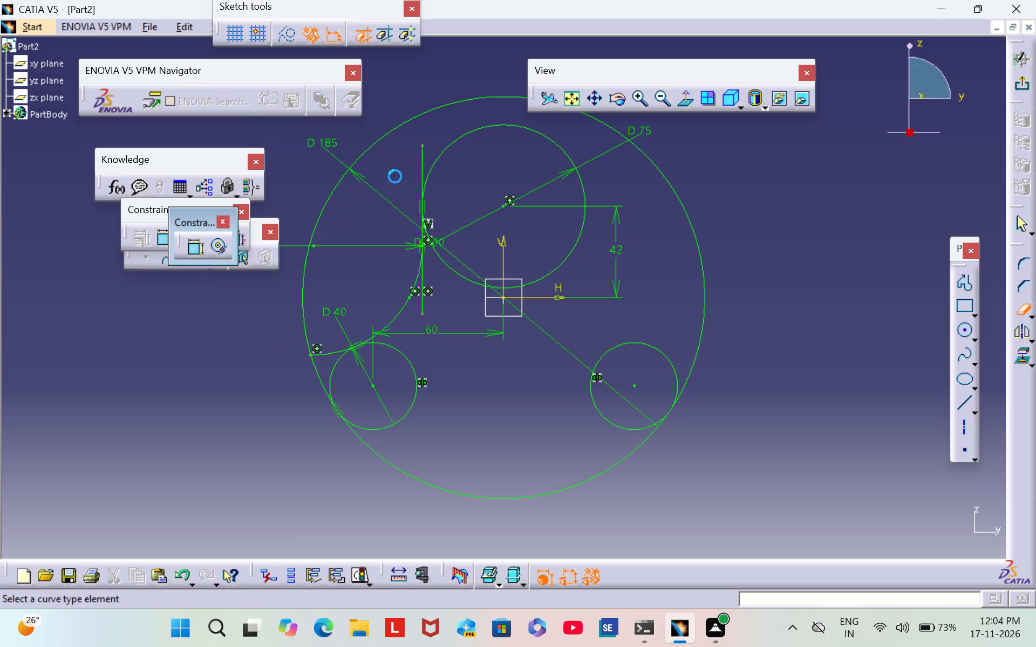
left_click(422, 153)
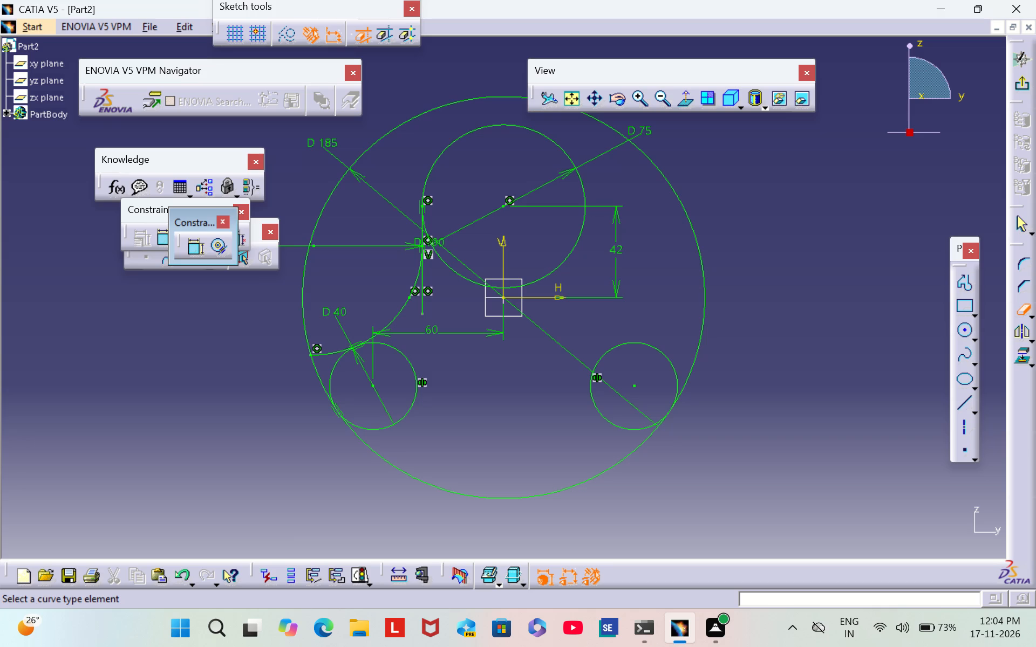
left_click(319, 354)
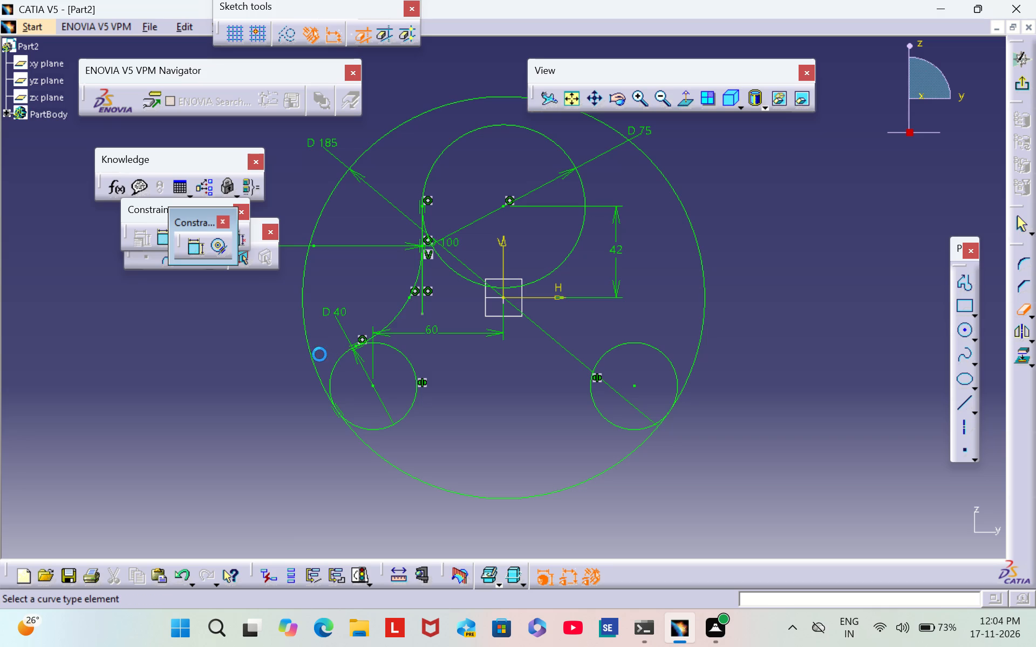
left_click(378, 428)
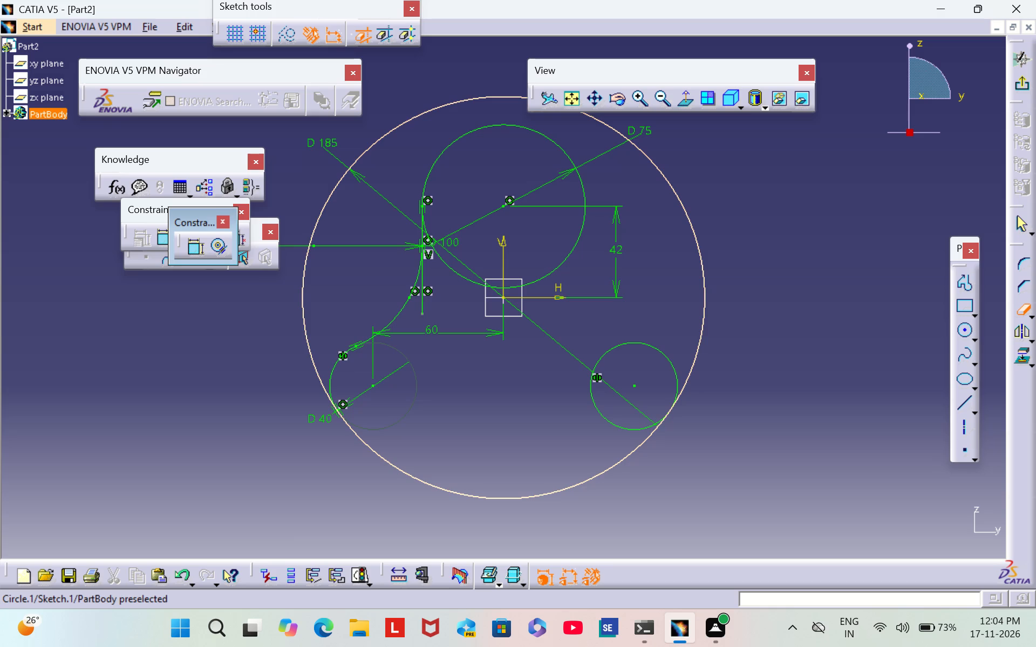
key("Escape")
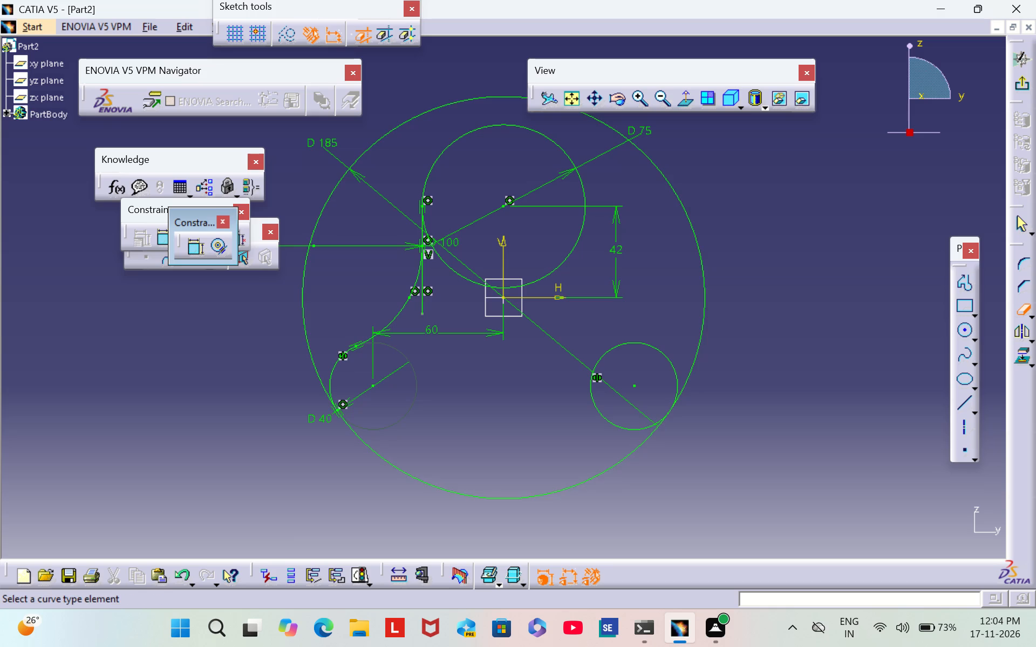
Trim off the left vertical line's lower end below its tangency with the 100 mm arc.
left_click(1027, 309)
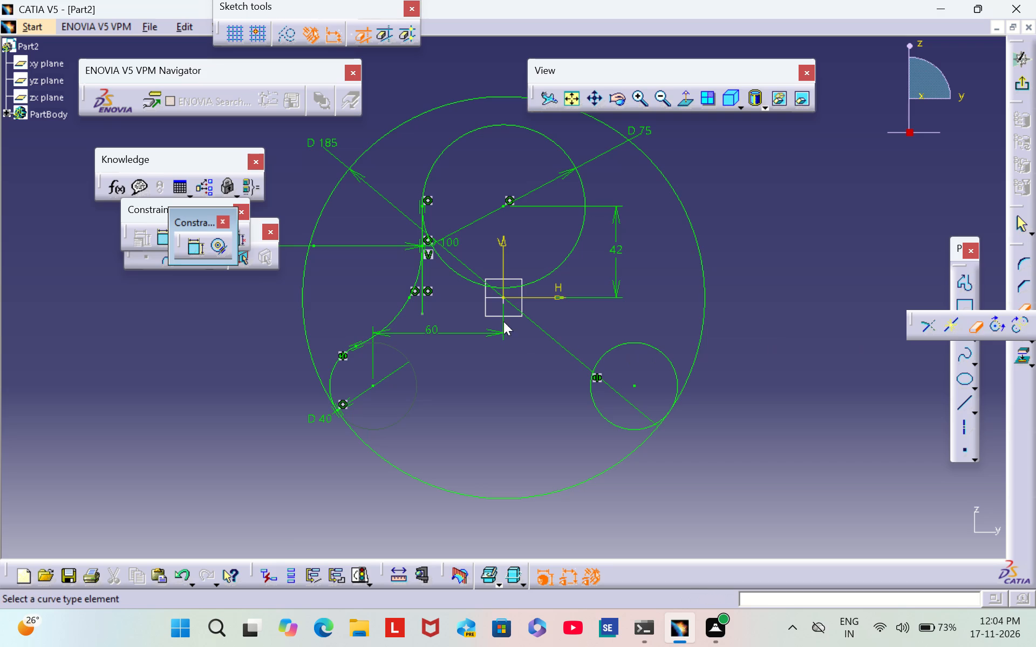
left_click(421, 306)
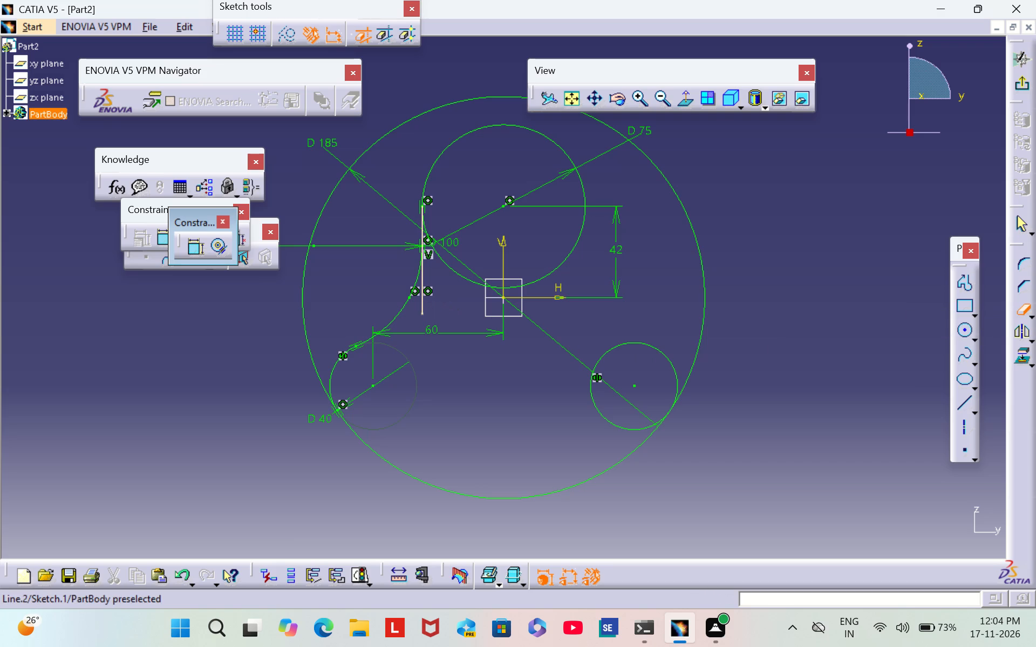
left_click(420, 304)
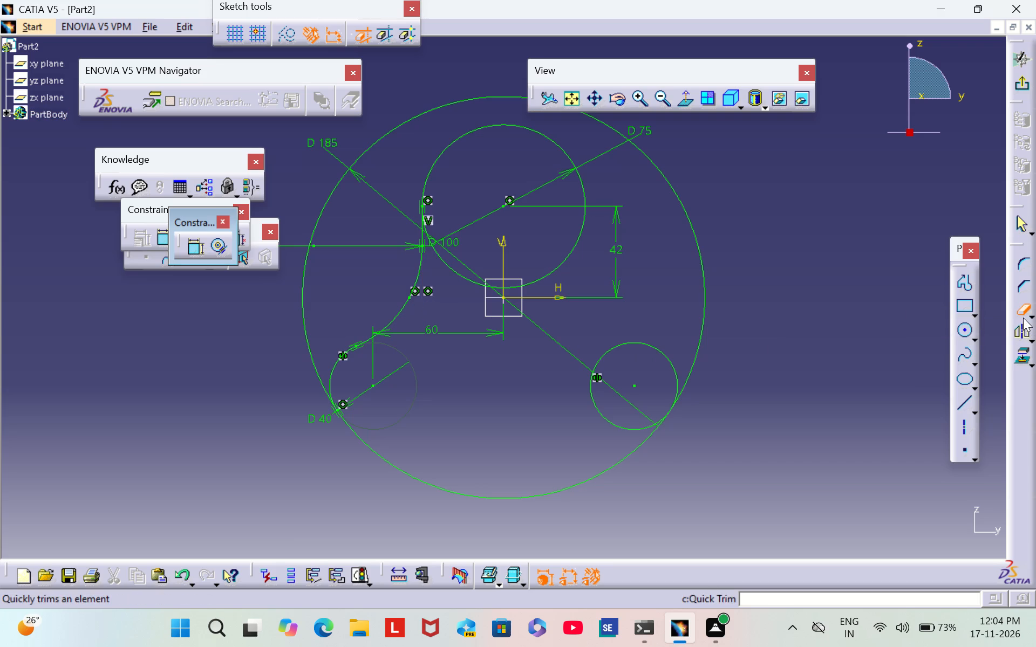
left_click(1022, 311)
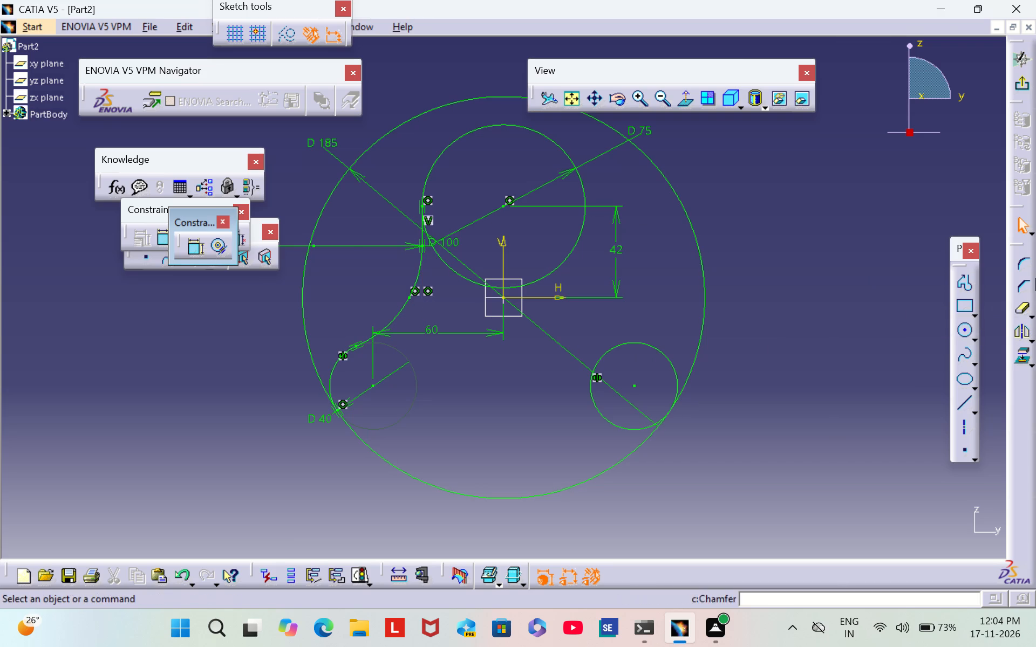
Sketch a vertical line about 78 mm long to the right of the 75 mm circle, ending above the right 40 mm circle.
left_click(964, 400)
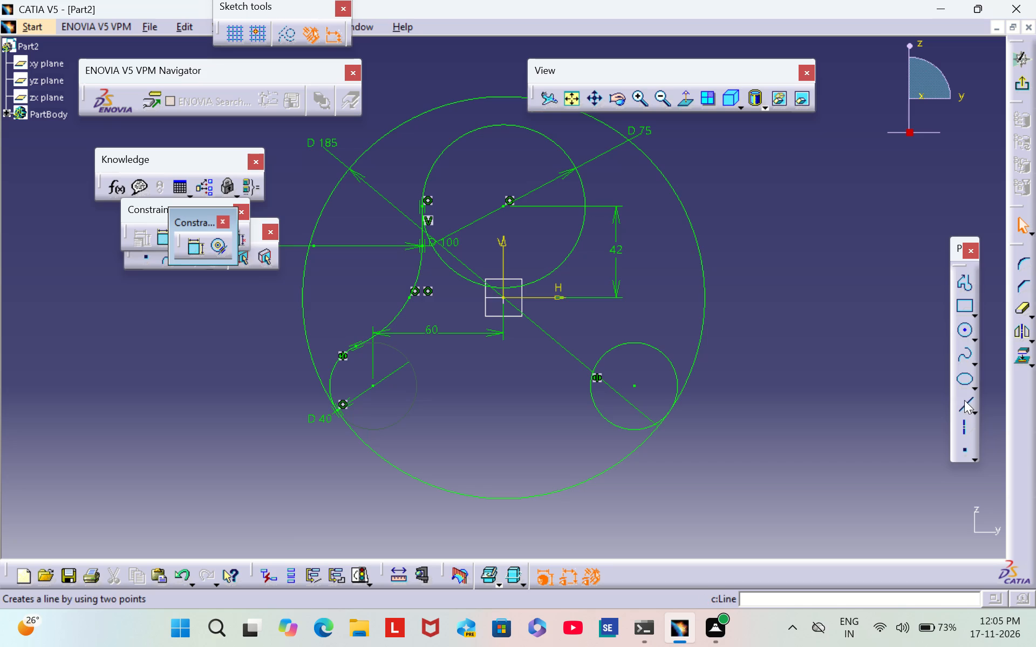
left_click(610, 172)
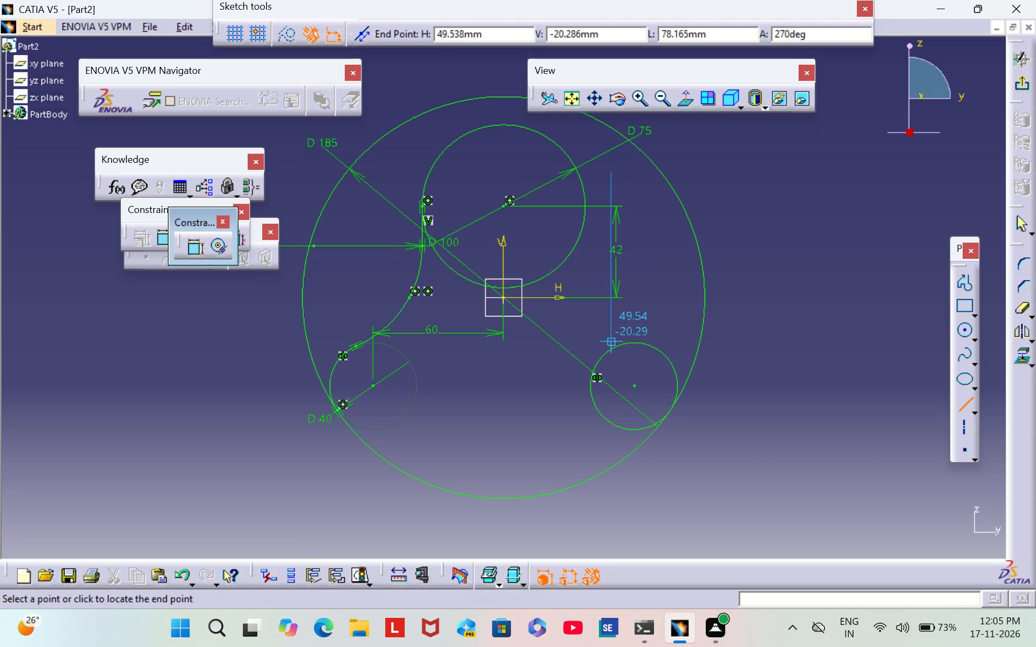
left_click(610, 340)
left_click(816, 244)
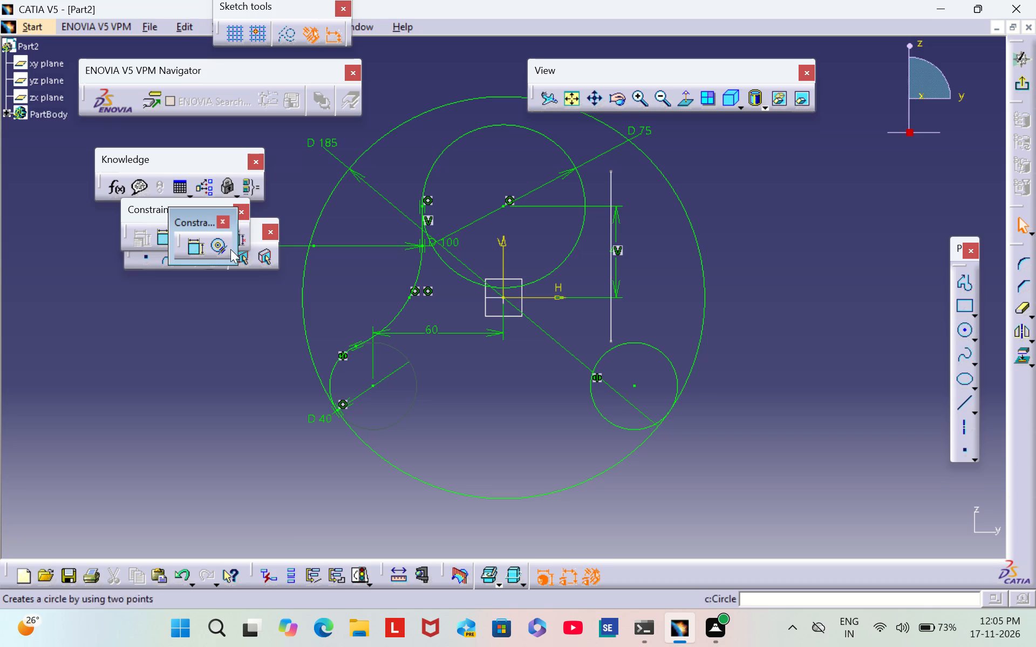
Constrain the new vertical line tangent to the right side of the 75 mm circle.
double_click(202, 249)
left_click(580, 229)
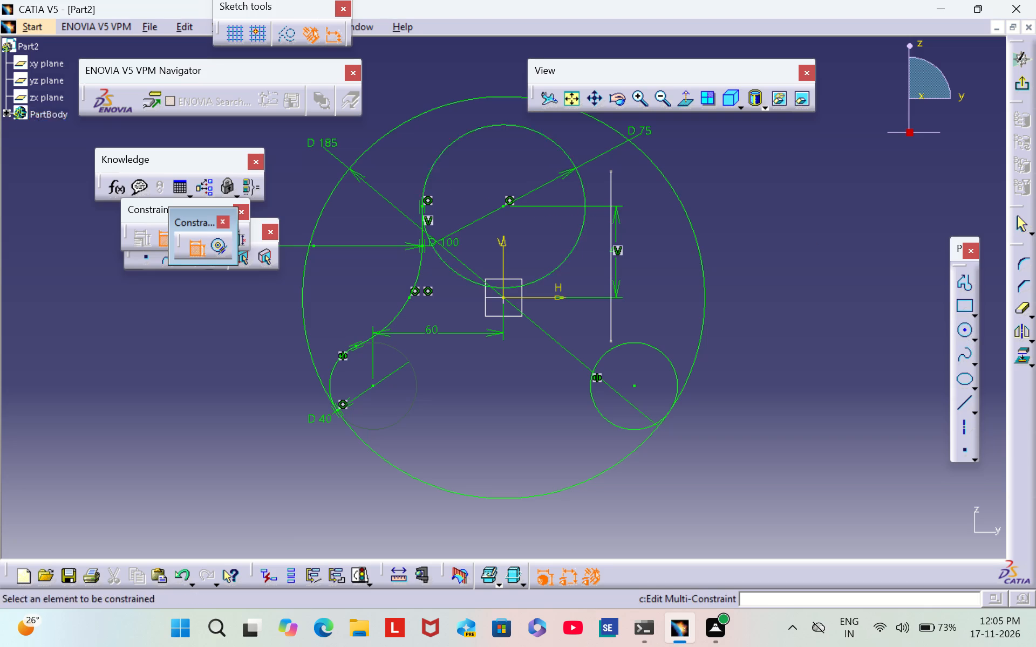
left_click(609, 187)
right_click(600, 187)
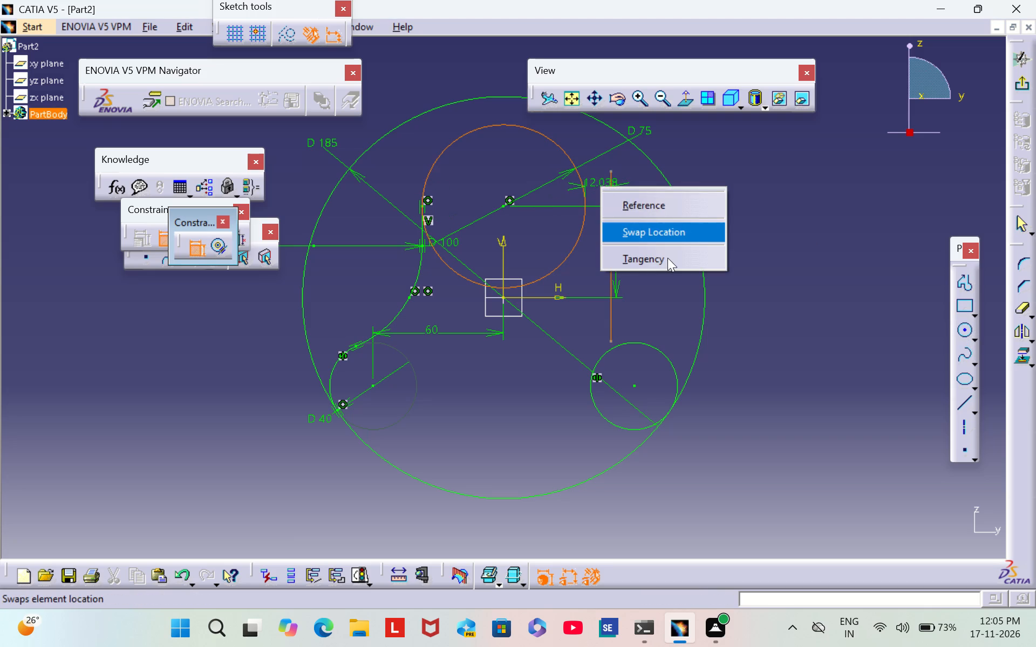
left_click(668, 254)
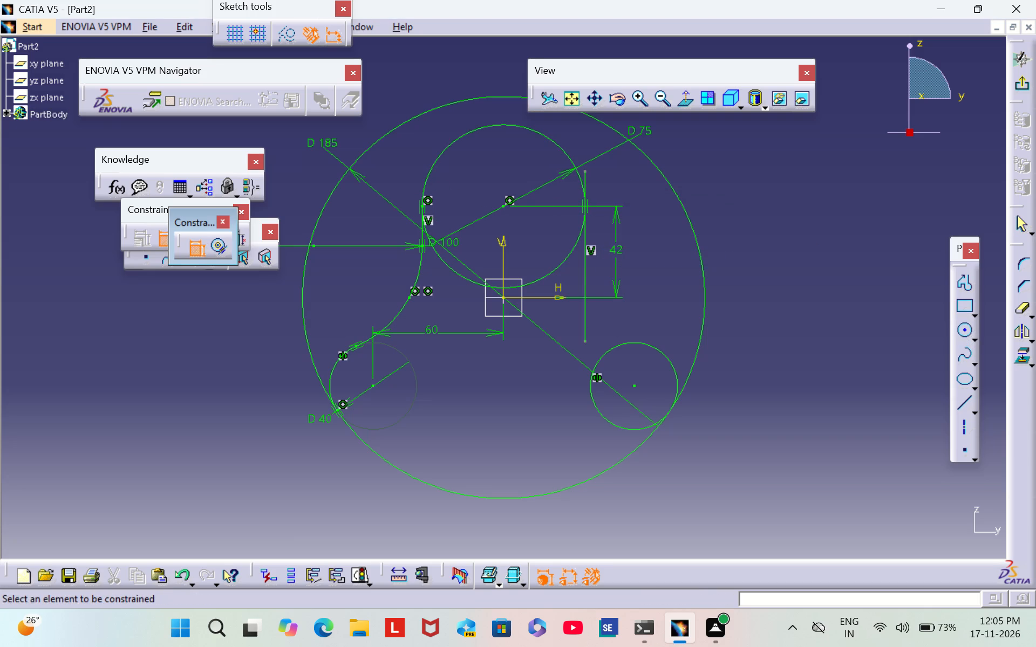
Sketch a circle about 33 mm in diameter right of the new vertical line, above the right 40 mm circle.
left_click(964, 329)
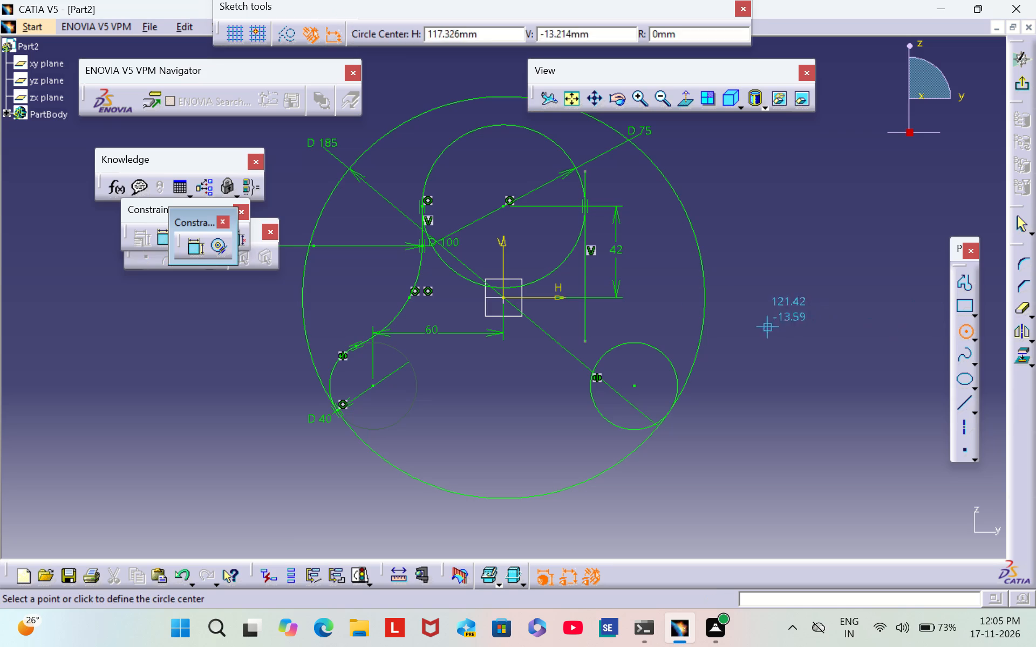
left_click(642, 246)
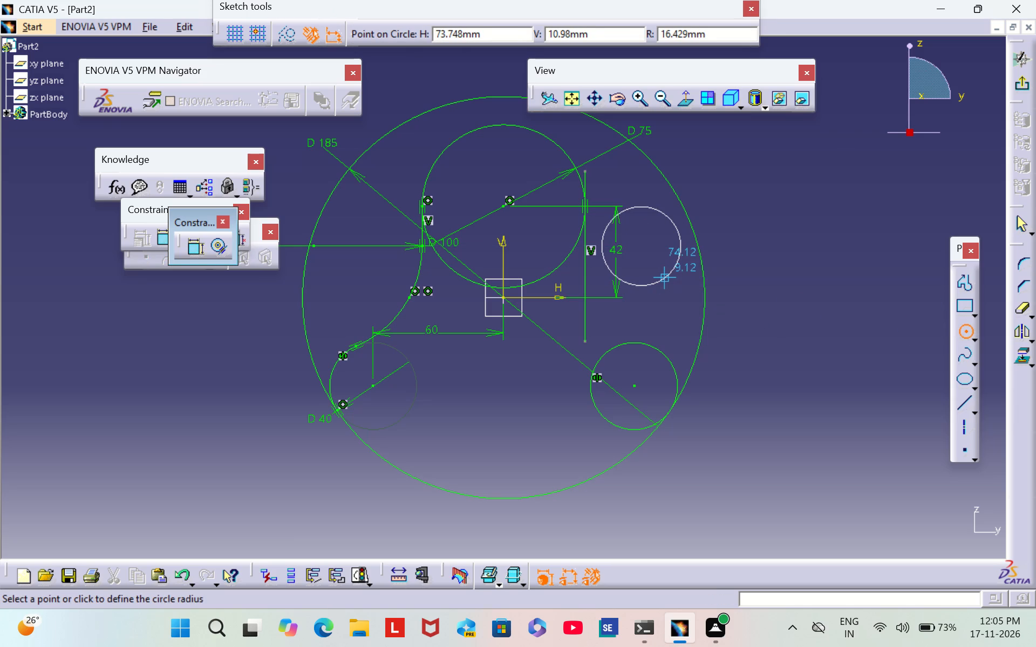
left_click(663, 271)
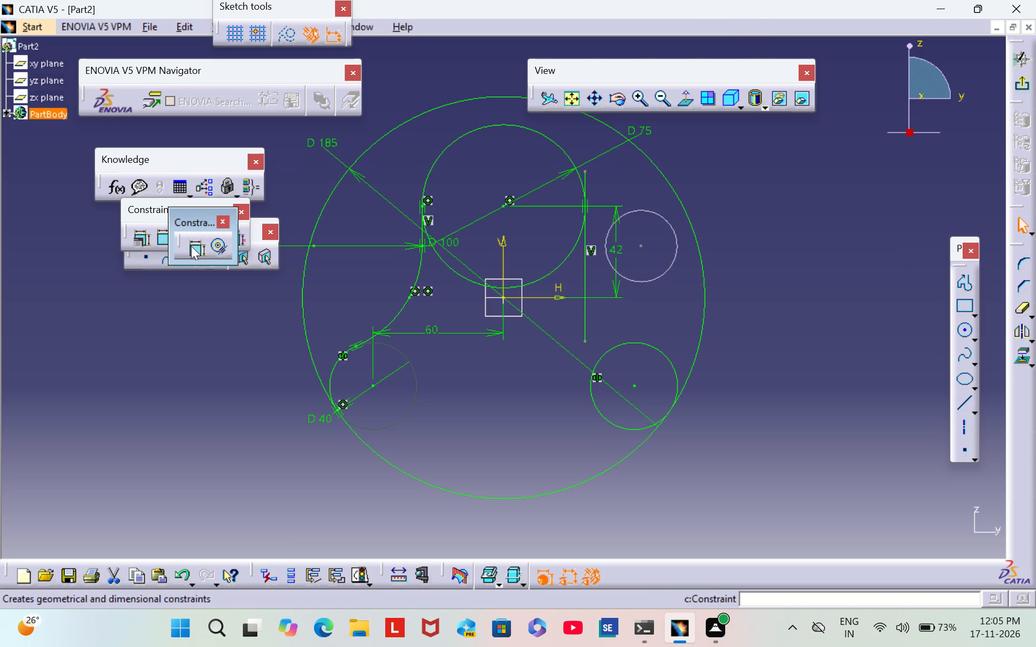
Dimension the diameter of the new circle above the right 40 mm circle.
double_click(199, 248)
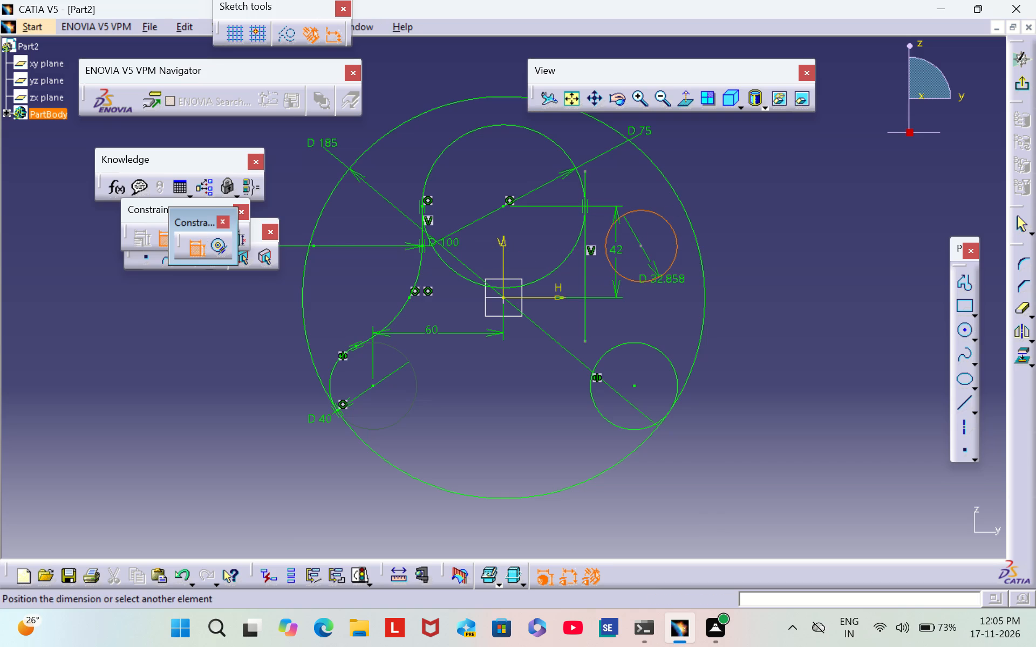
left_click(719, 188)
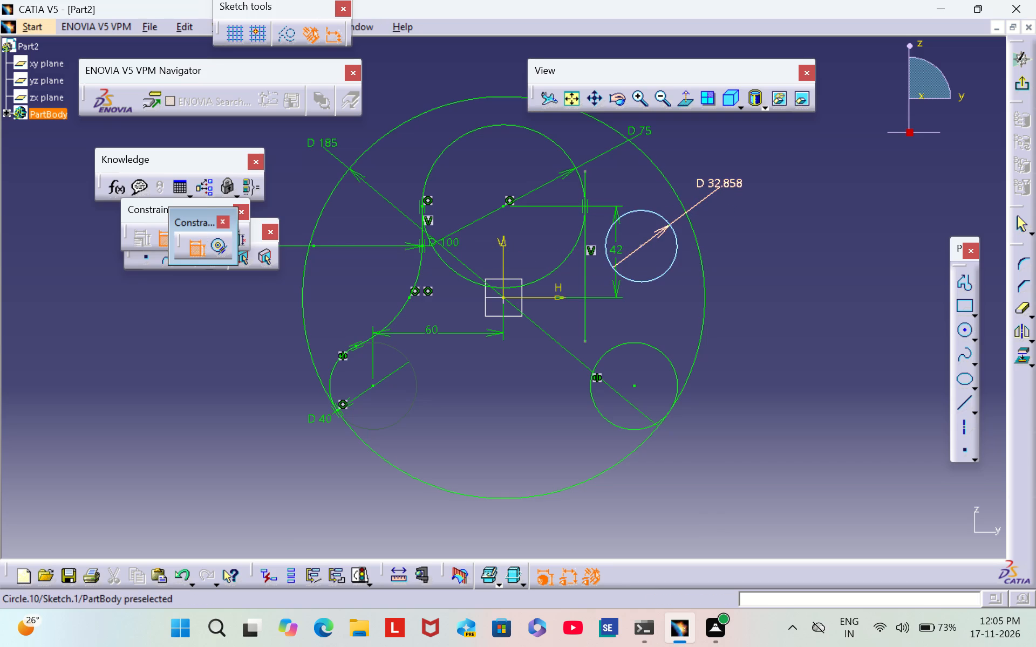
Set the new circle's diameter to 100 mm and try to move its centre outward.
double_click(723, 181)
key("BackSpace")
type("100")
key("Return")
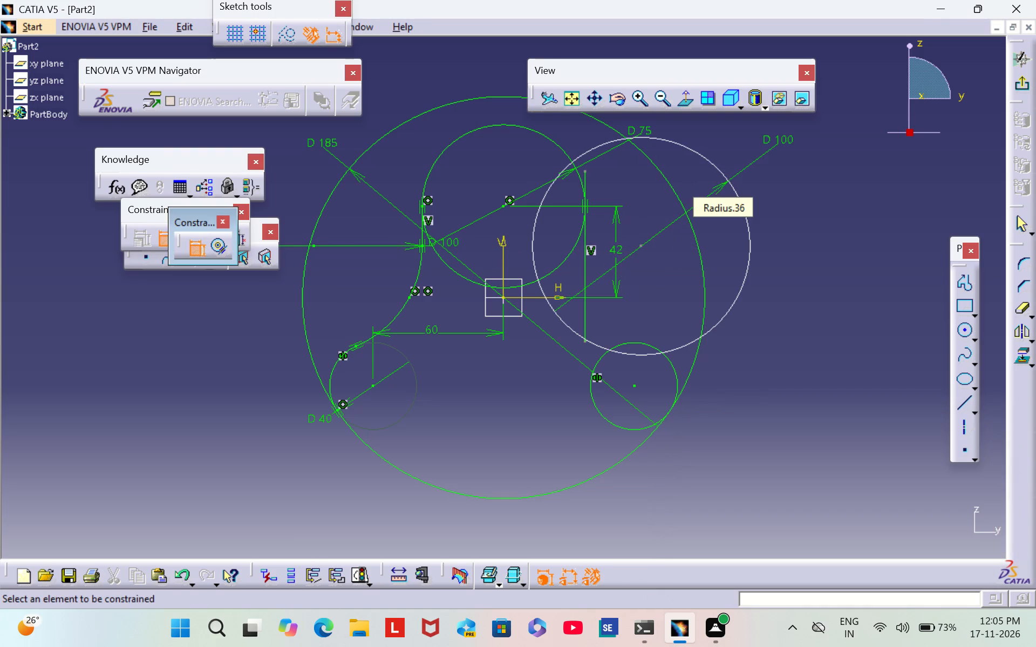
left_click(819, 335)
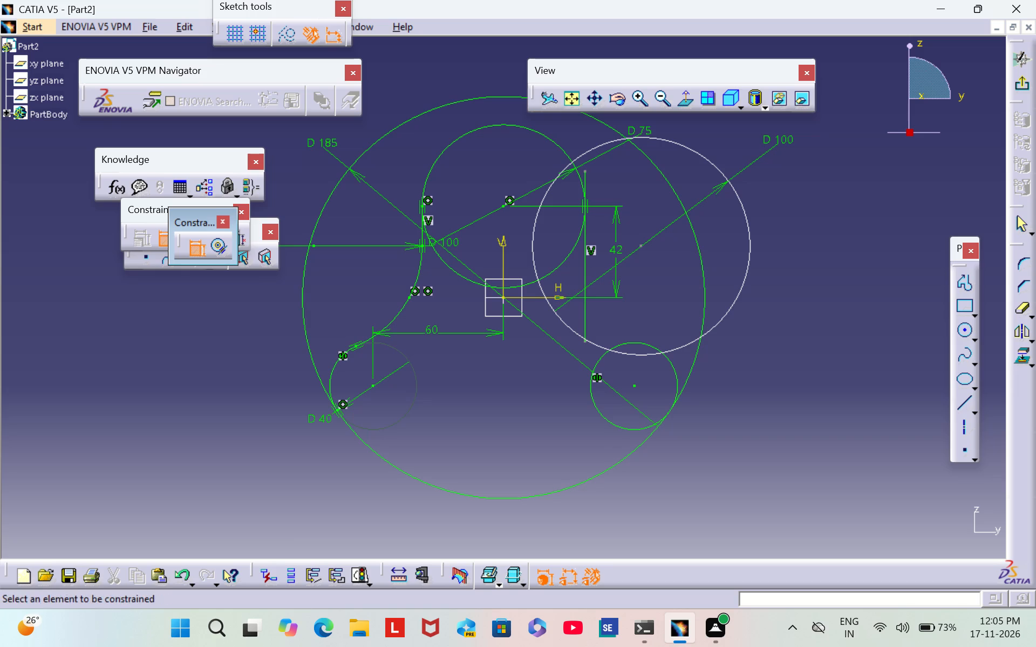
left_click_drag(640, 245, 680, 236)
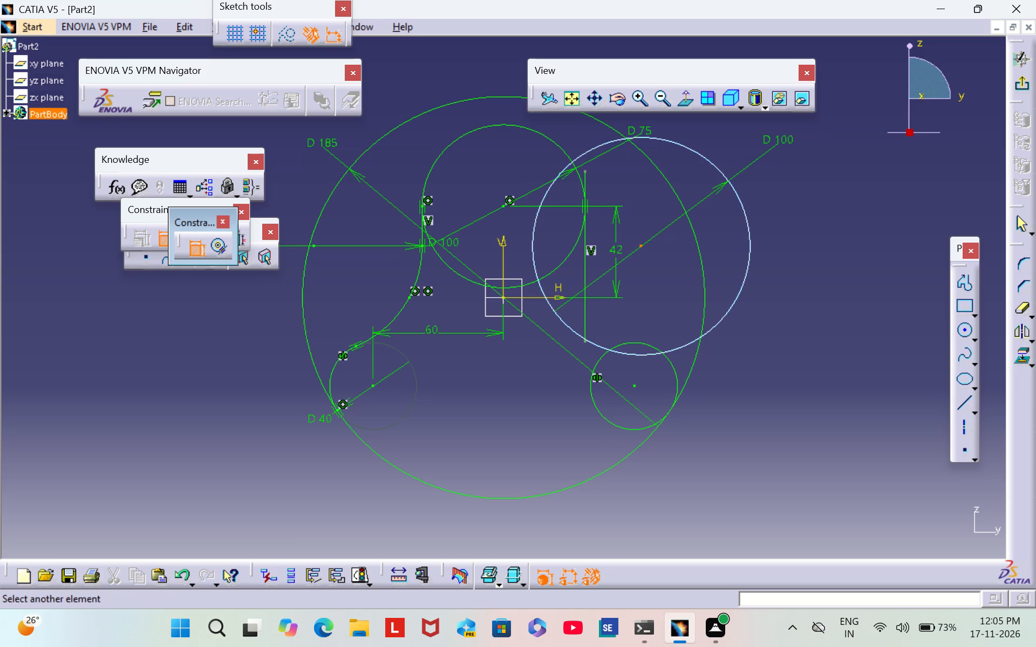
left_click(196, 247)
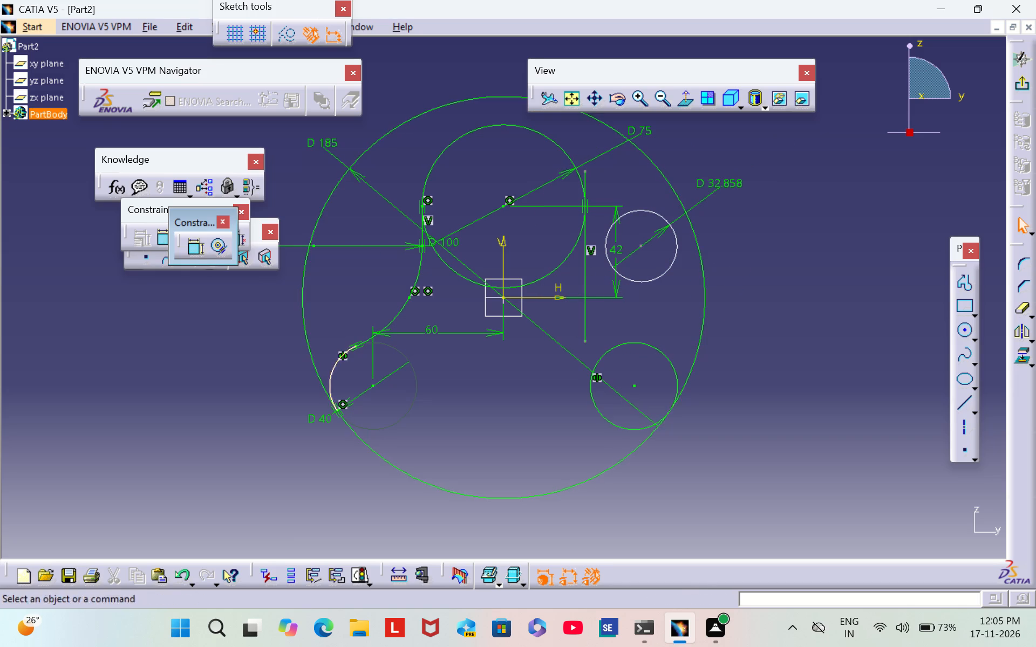
Constrain the new circle tangent to the right 40 mm circle below it.
double_click(193, 251)
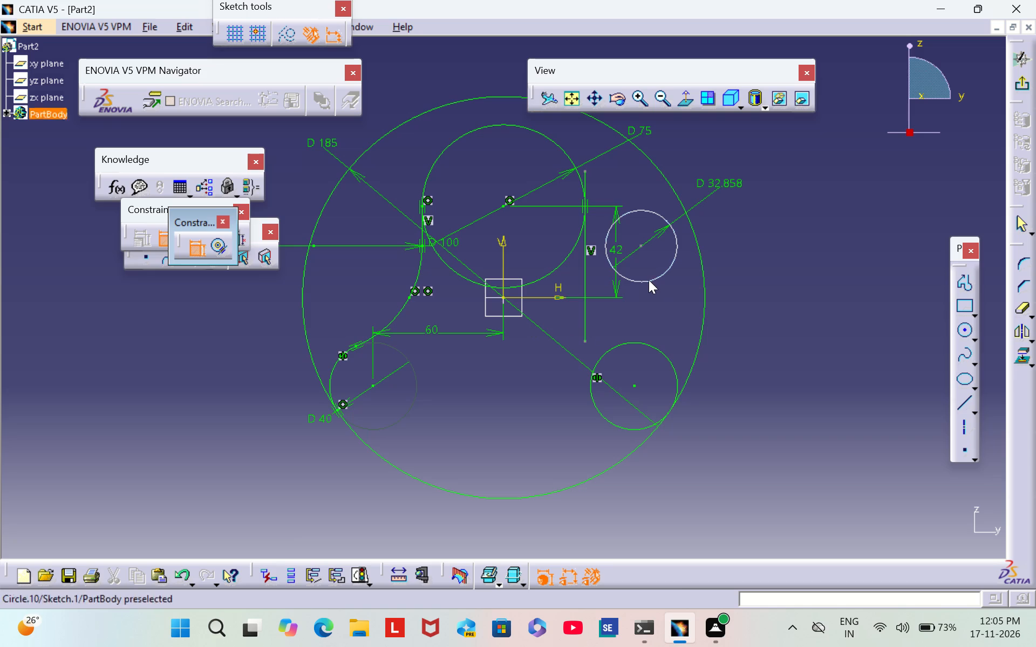
left_click(649, 280)
left_click(661, 352)
right_click(660, 324)
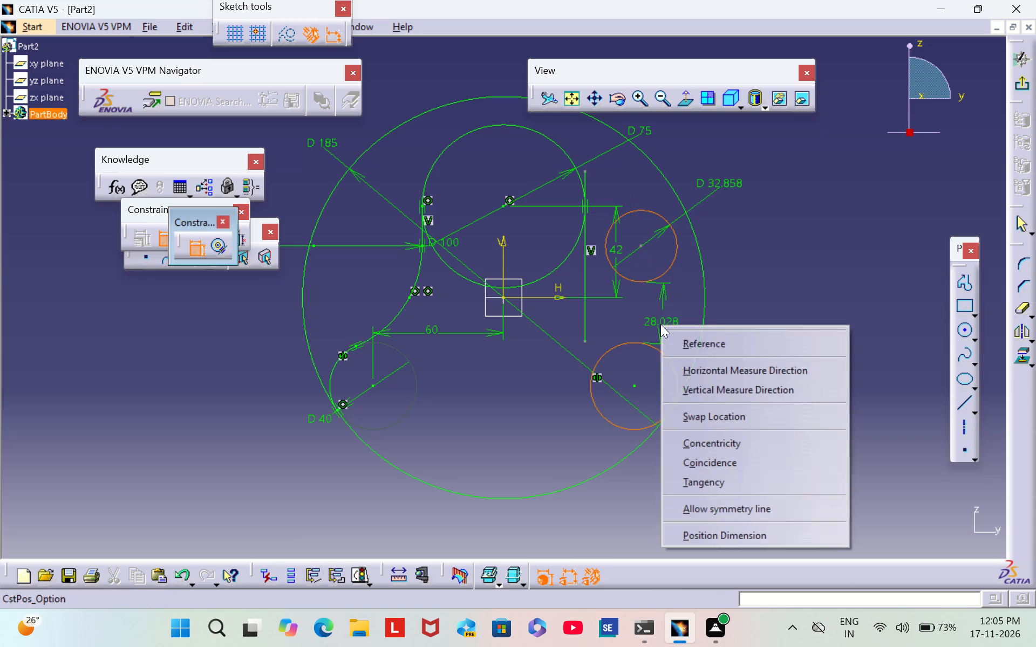
left_click(764, 485)
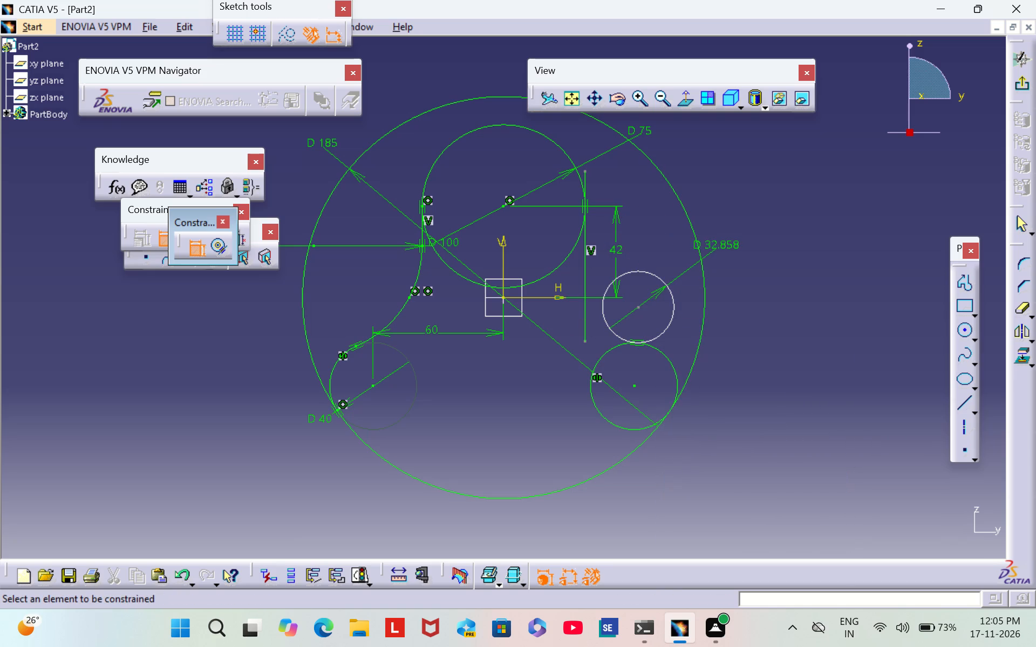
Constrain the new circle tangent to the right vertical line.
left_click(585, 312)
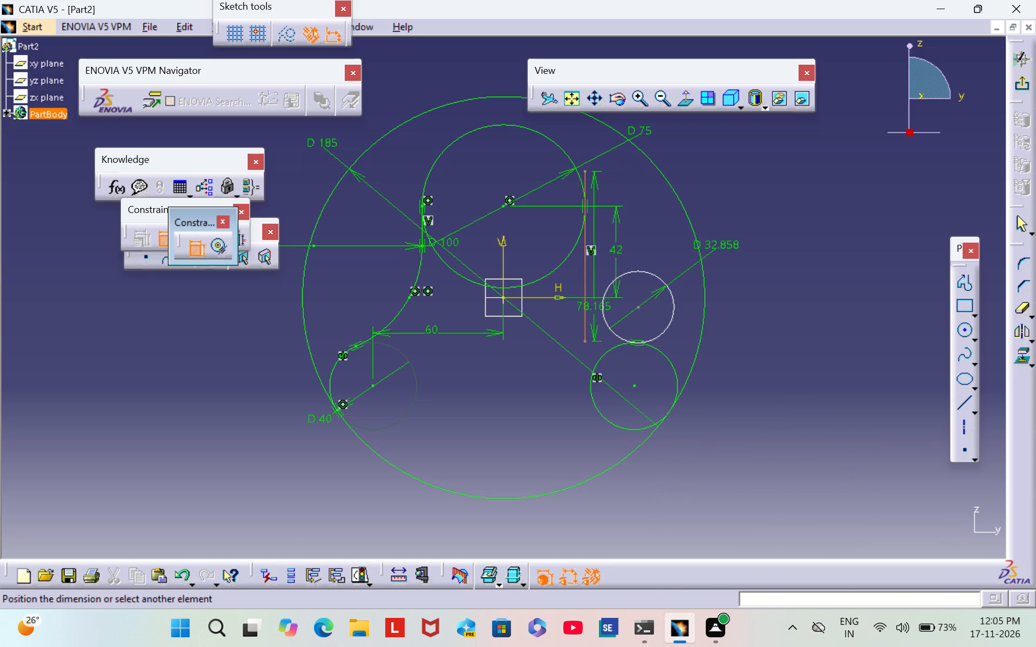
left_click(603, 293)
right_click(599, 294)
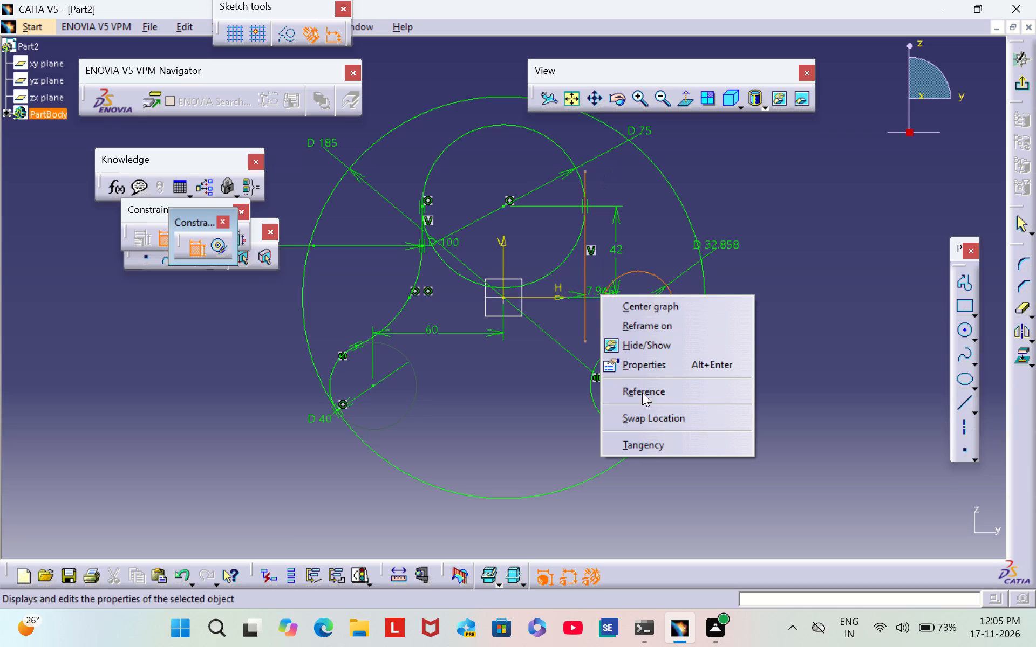
left_click(664, 439)
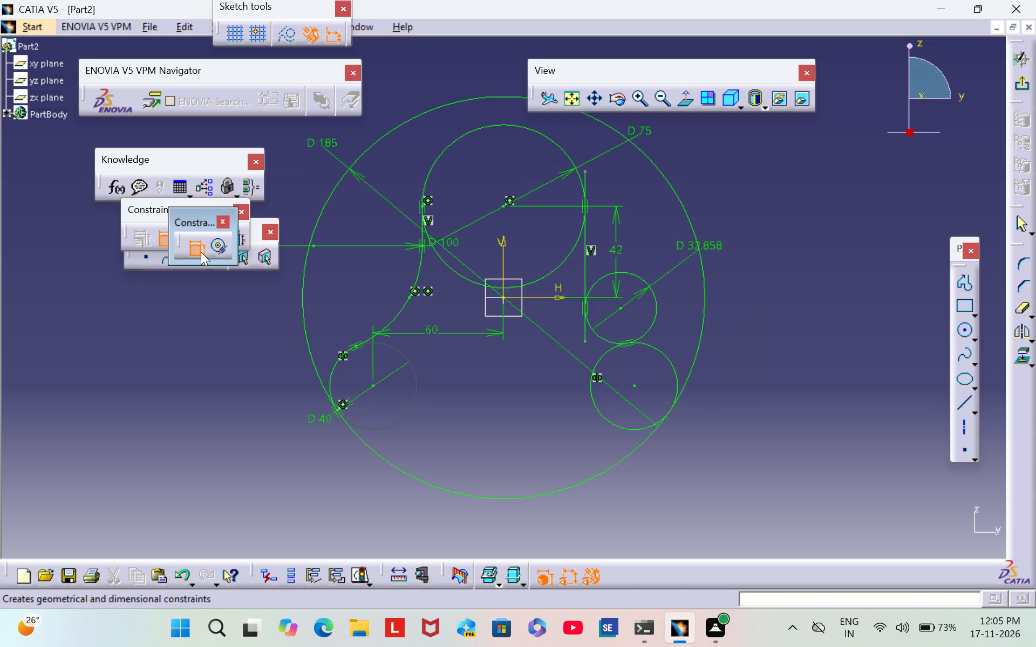
left_click(200, 251)
Trim off the right vertical line's upper end above its tangency with the 75 mm circle.
double_click(1017, 311)
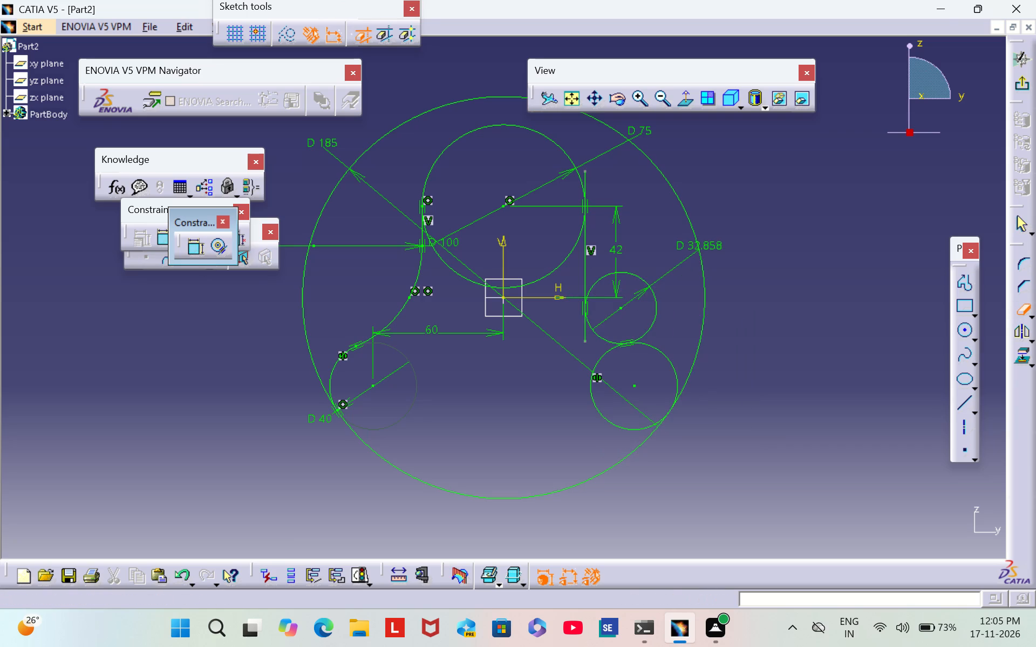
left_click(584, 179)
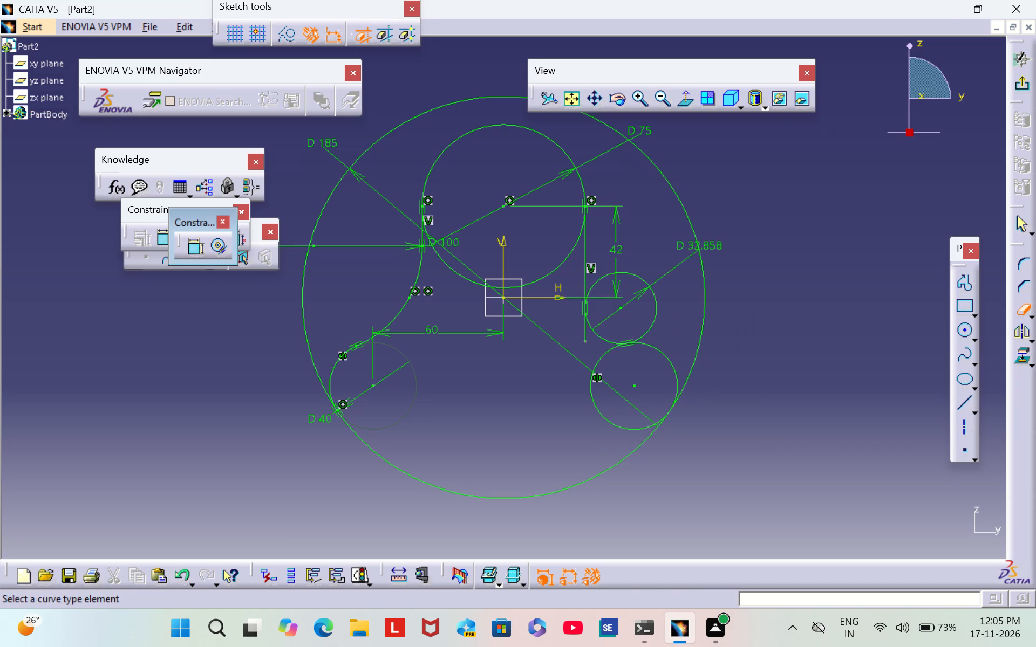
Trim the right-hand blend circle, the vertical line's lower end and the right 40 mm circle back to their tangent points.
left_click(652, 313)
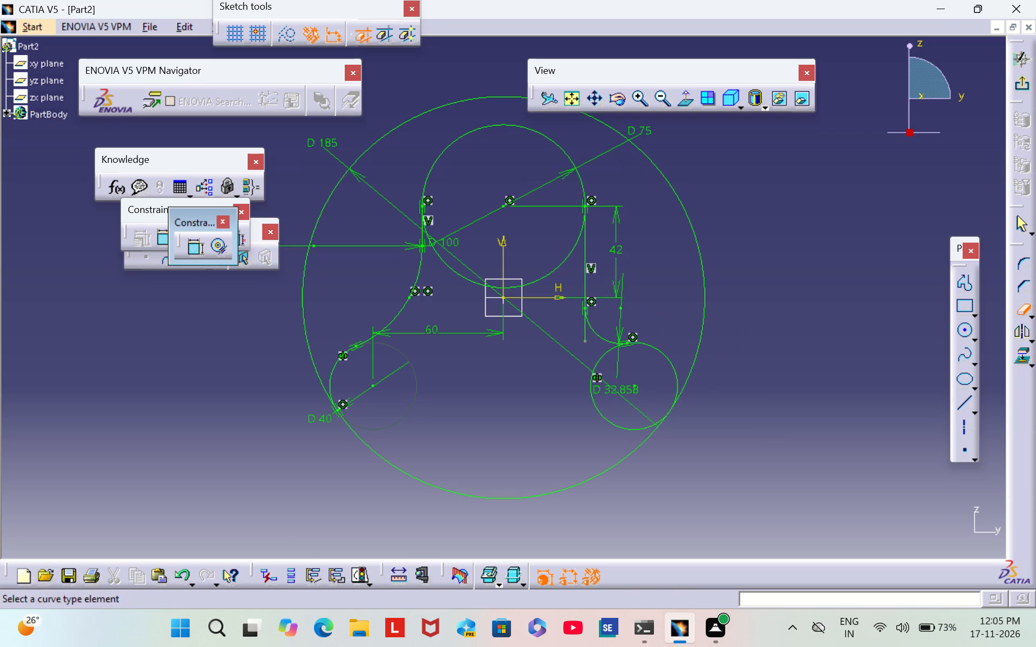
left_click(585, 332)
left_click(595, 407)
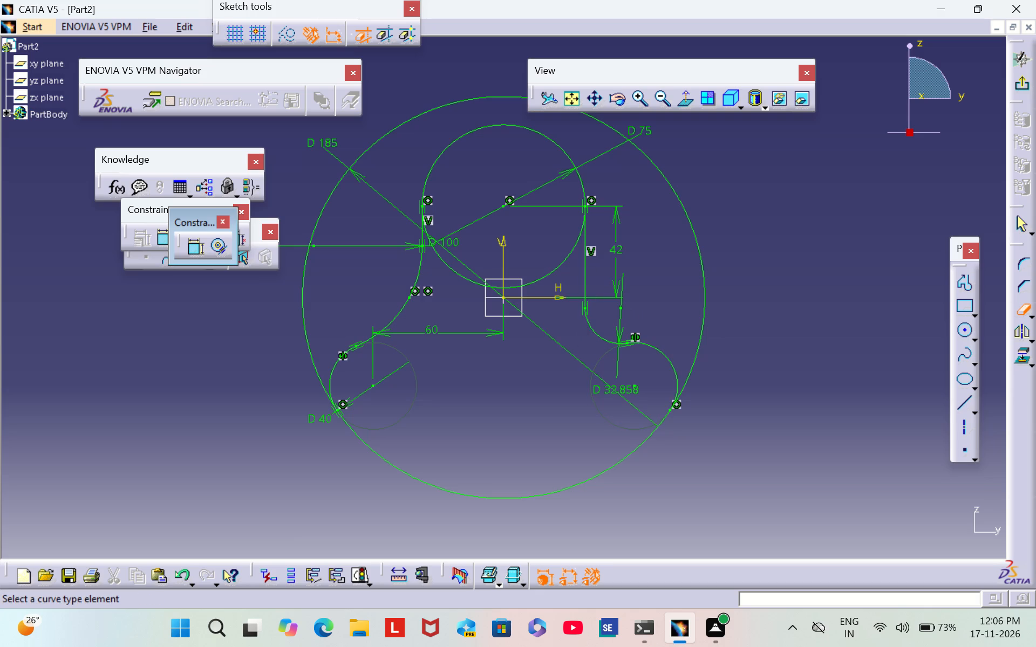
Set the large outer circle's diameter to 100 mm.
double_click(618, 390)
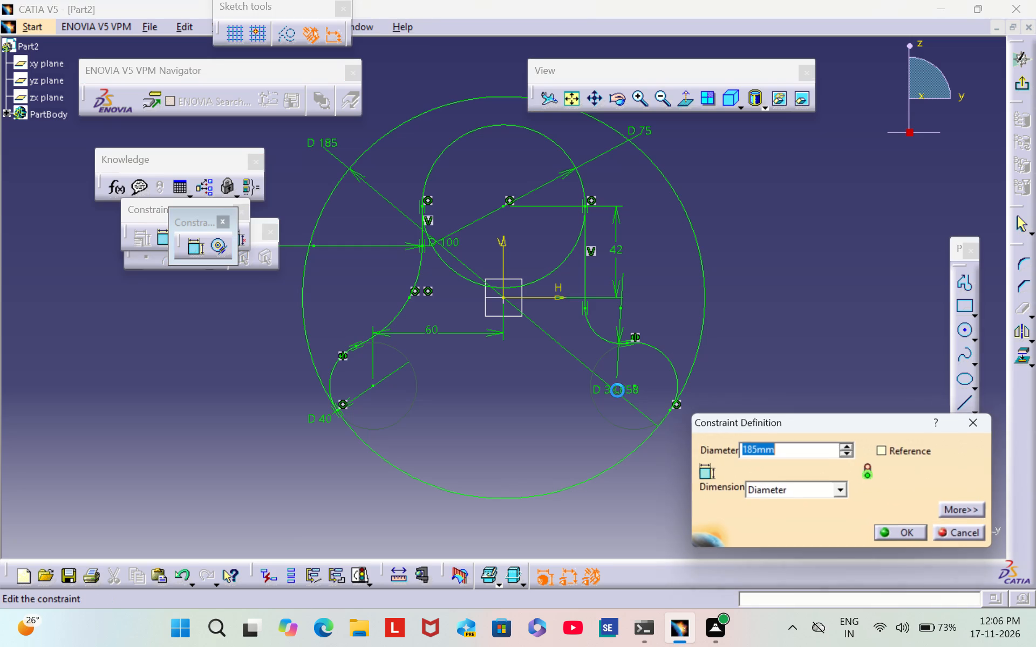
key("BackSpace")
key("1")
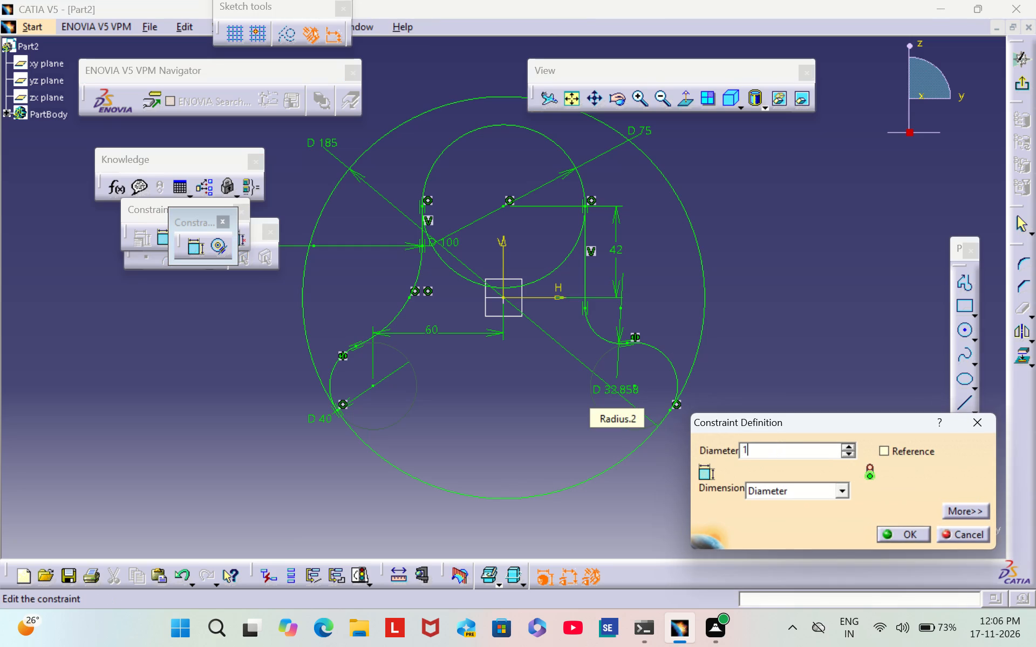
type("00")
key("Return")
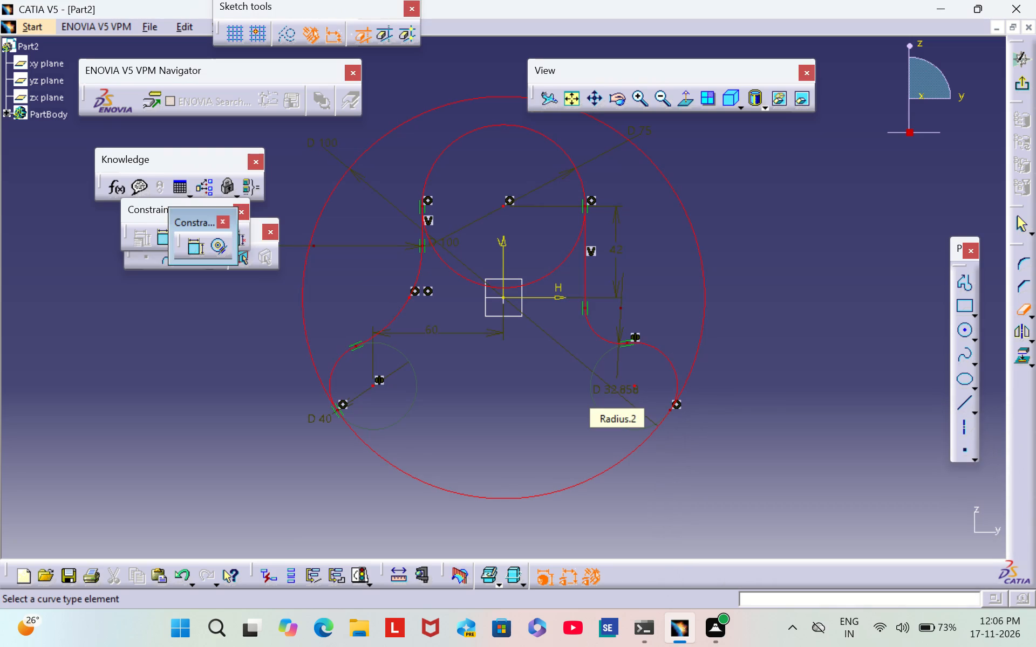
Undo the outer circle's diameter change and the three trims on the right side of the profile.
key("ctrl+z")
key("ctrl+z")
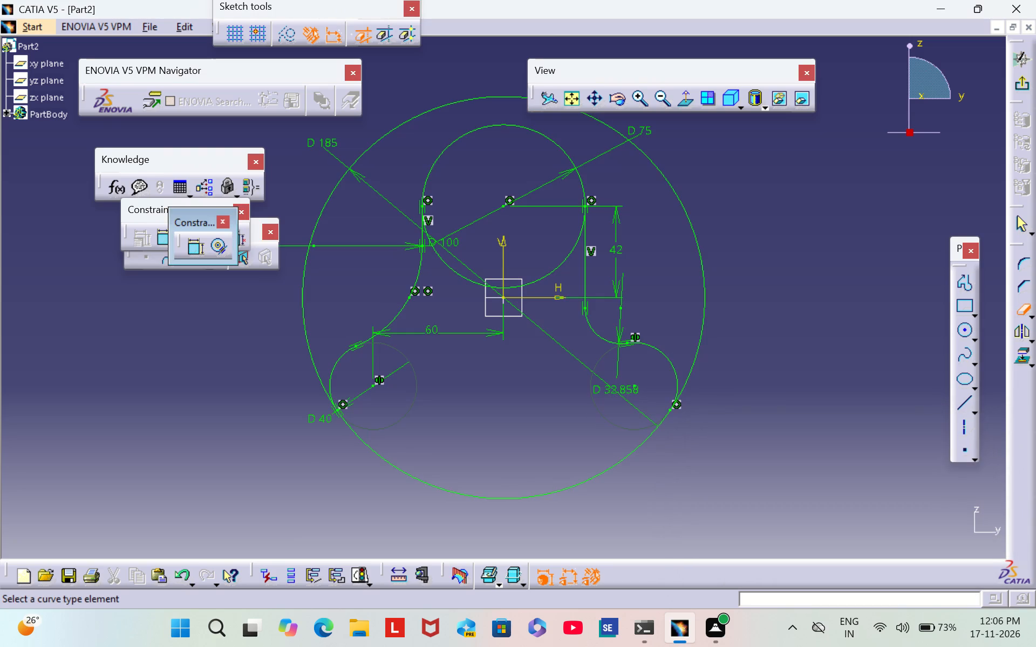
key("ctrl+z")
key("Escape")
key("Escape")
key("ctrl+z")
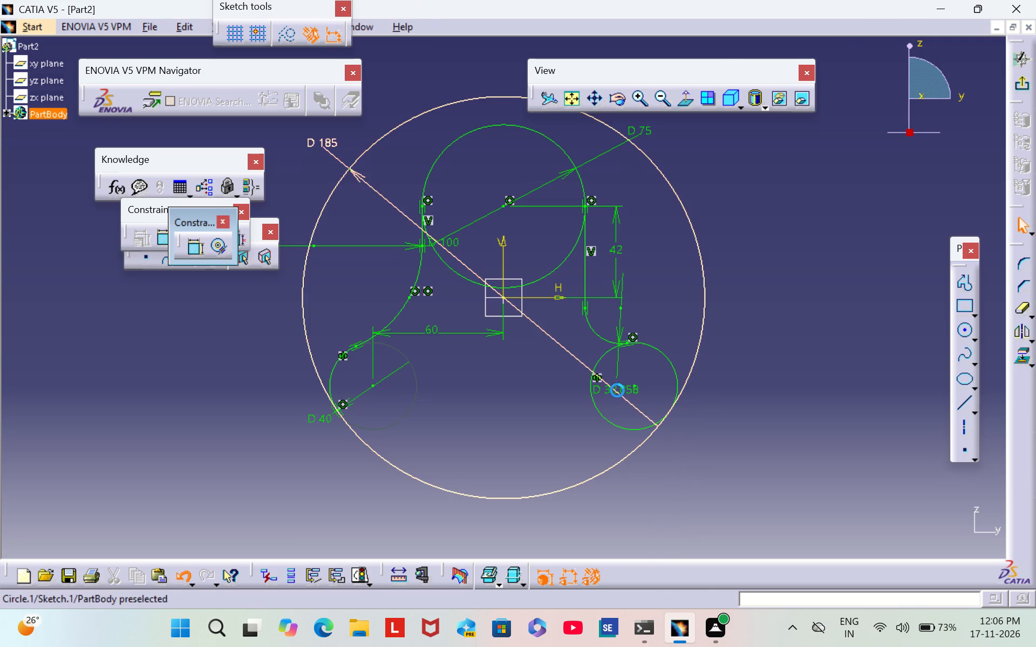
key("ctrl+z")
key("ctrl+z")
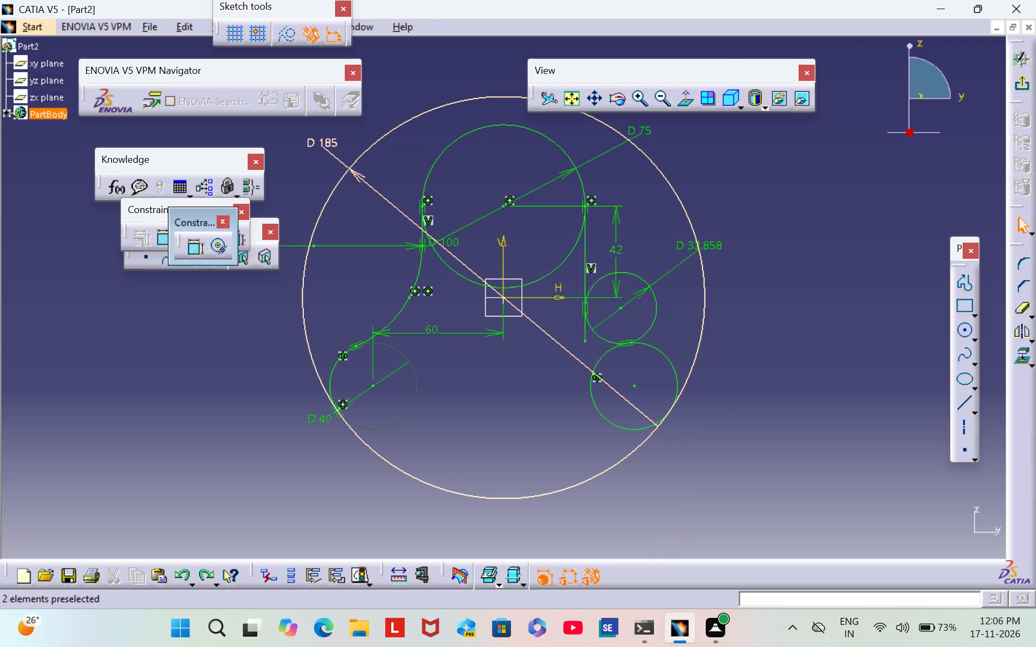
Set the diameter of the right-hand blend circle, between the vertical line and the 40 mm circle, to 100 mm.
left_click(753, 280)
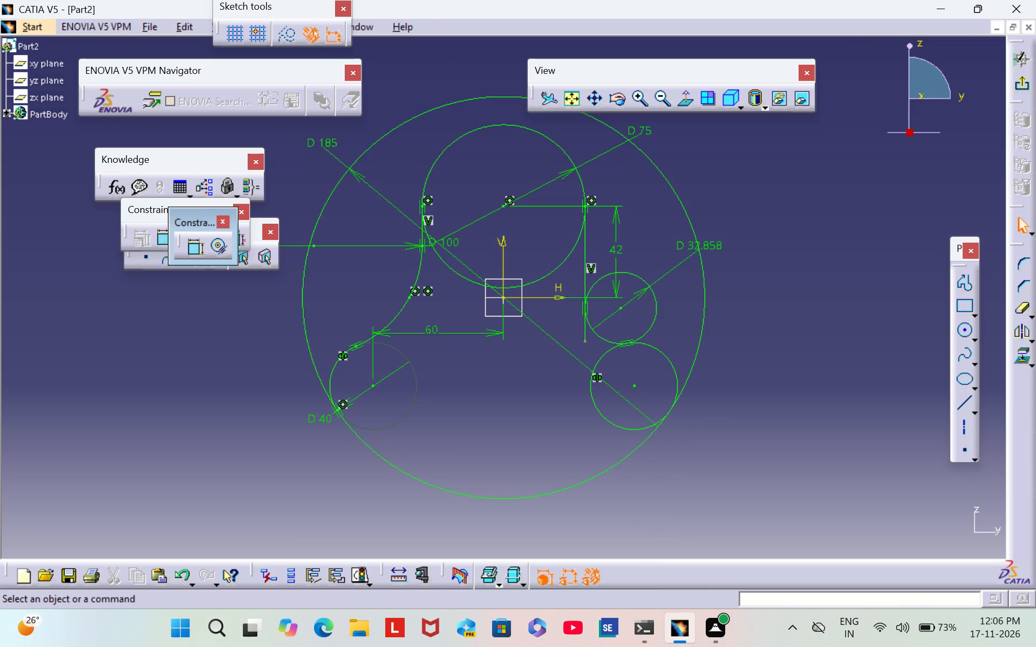
double_click(711, 242)
key("BackSpace")
type("100")
key("Return")
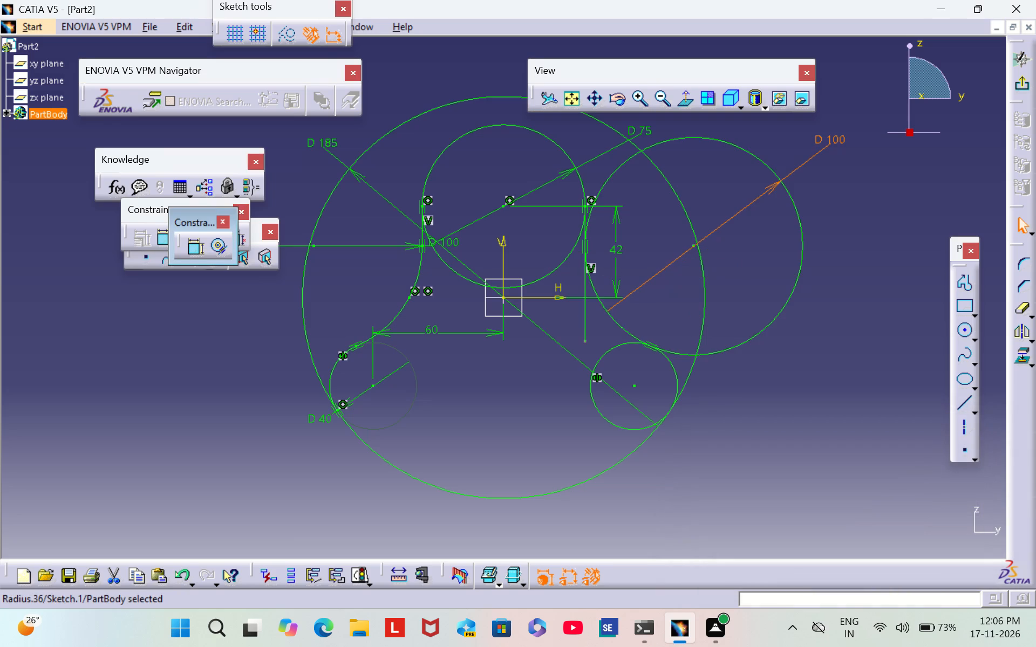
Trim the right vertical line's lower end and the right 40 mm circle's inner arc back to their tangent points.
left_click(842, 426)
double_click(1021, 306)
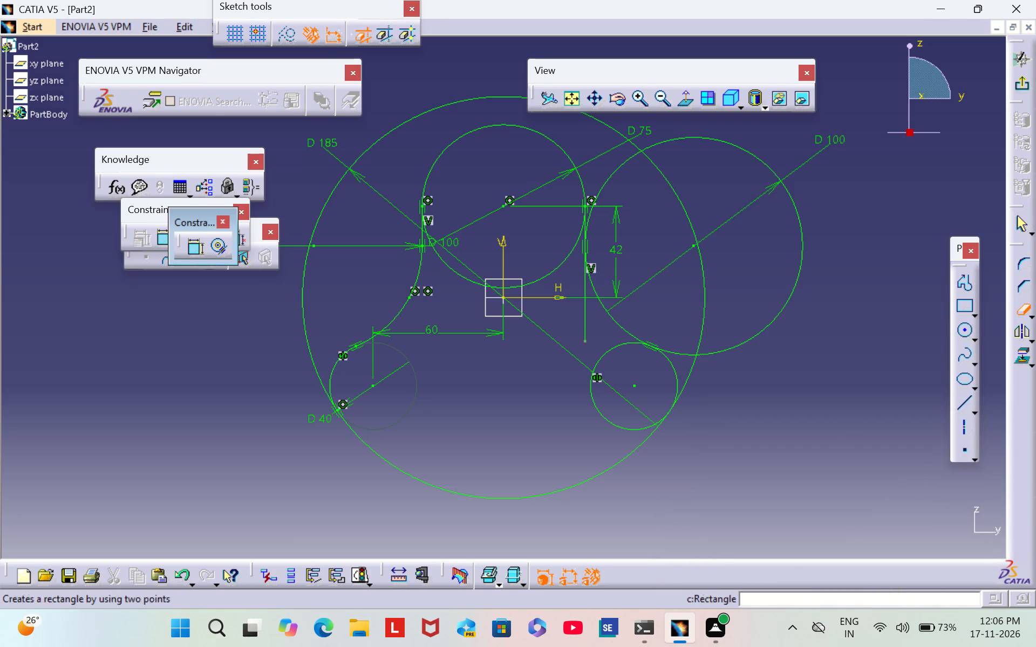
left_click(585, 320)
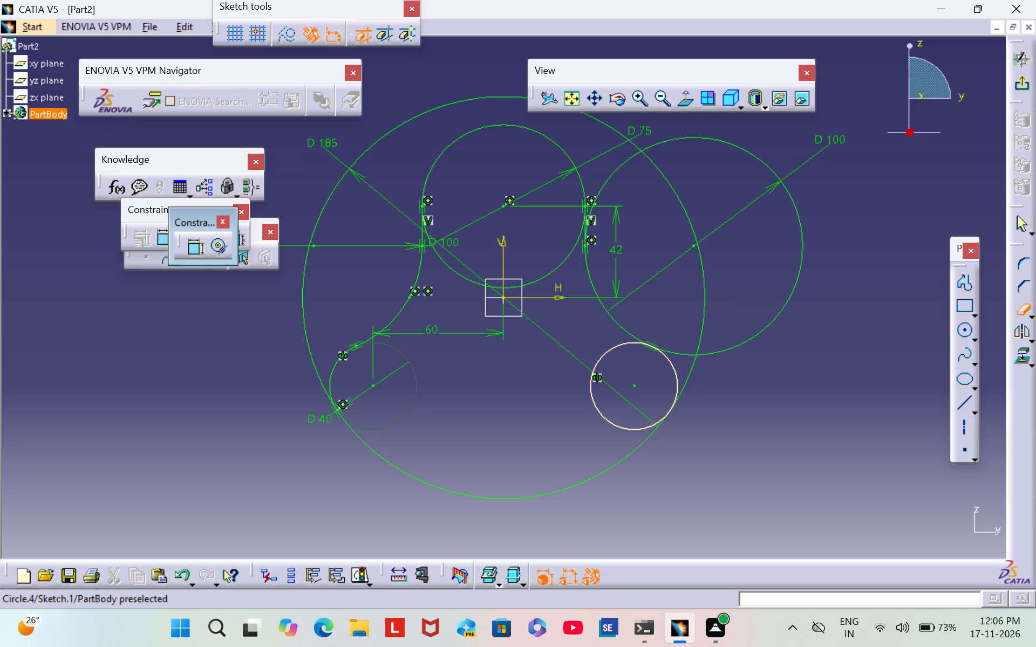
left_click(597, 358)
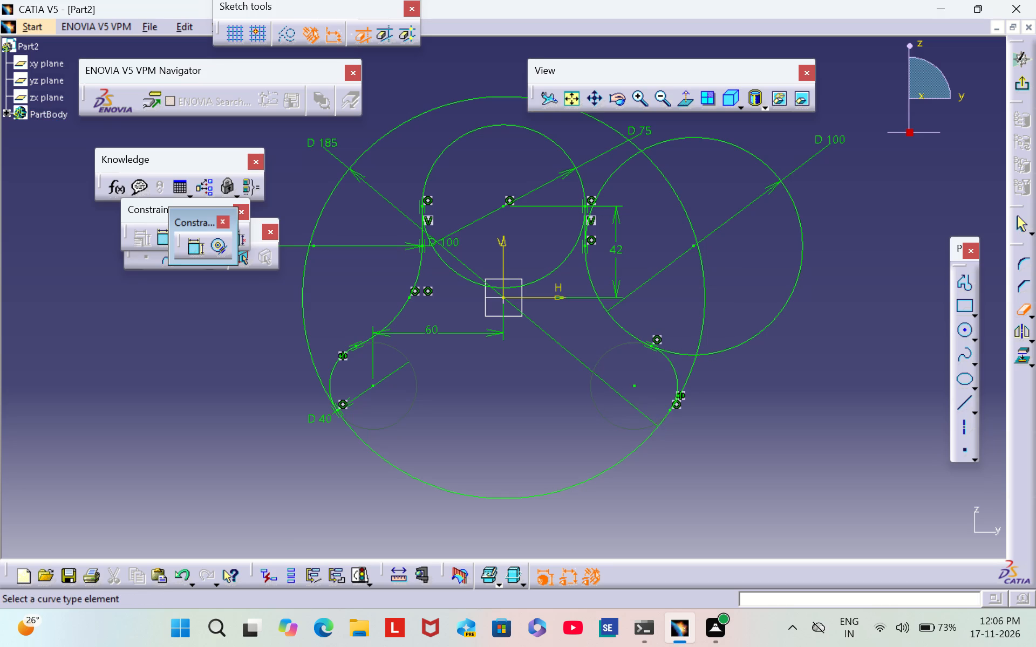
Trim the right 100 mm circle down to the arc joining the vertical line and the 40 mm circle.
left_click(617, 169)
left_click(743, 148)
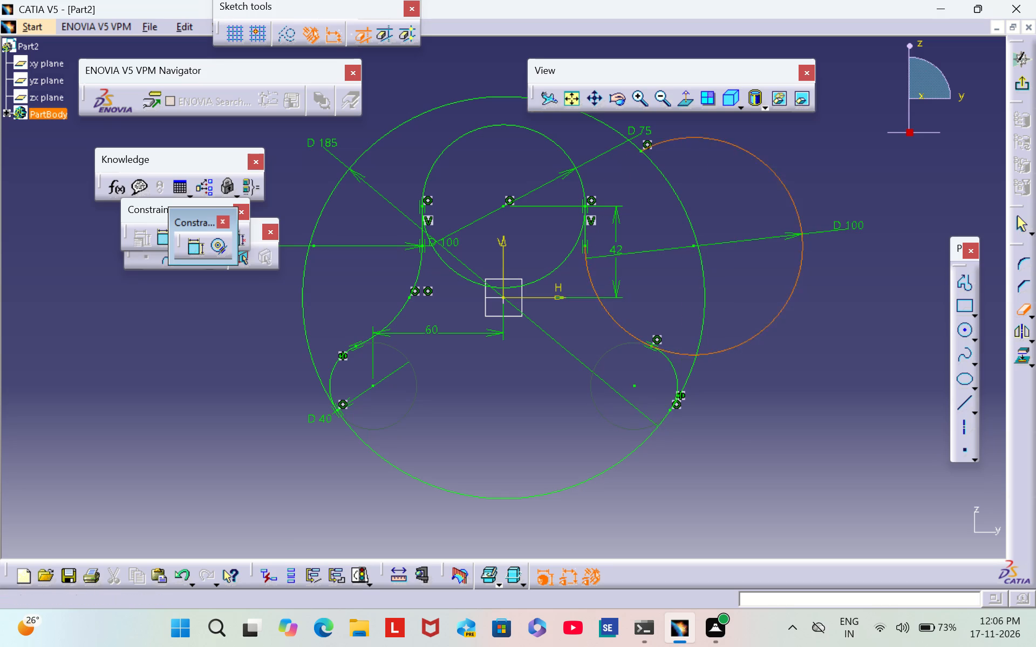
left_click(668, 352)
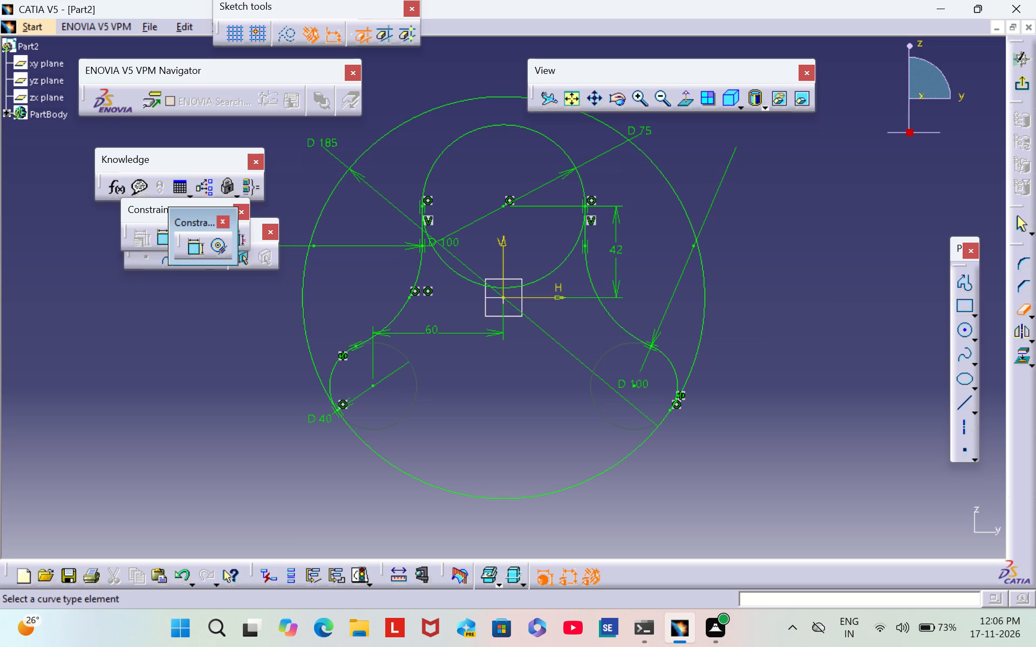
Trim off the 75 mm circle's lower arc and the 185 mm circle's upper arc to close the profile.
left_click(691, 506)
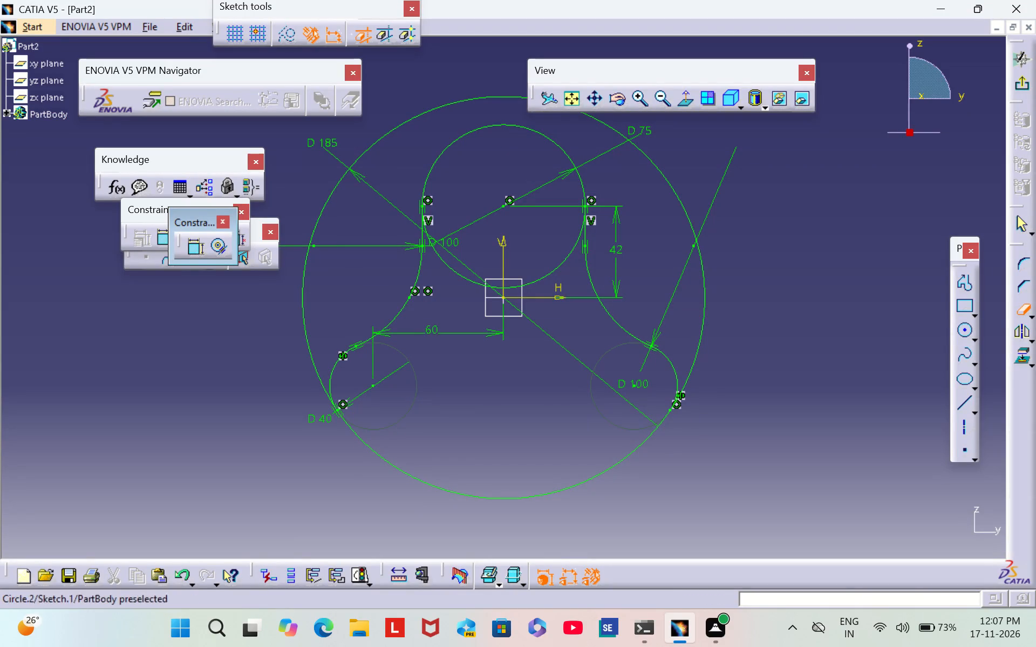
left_click(456, 272)
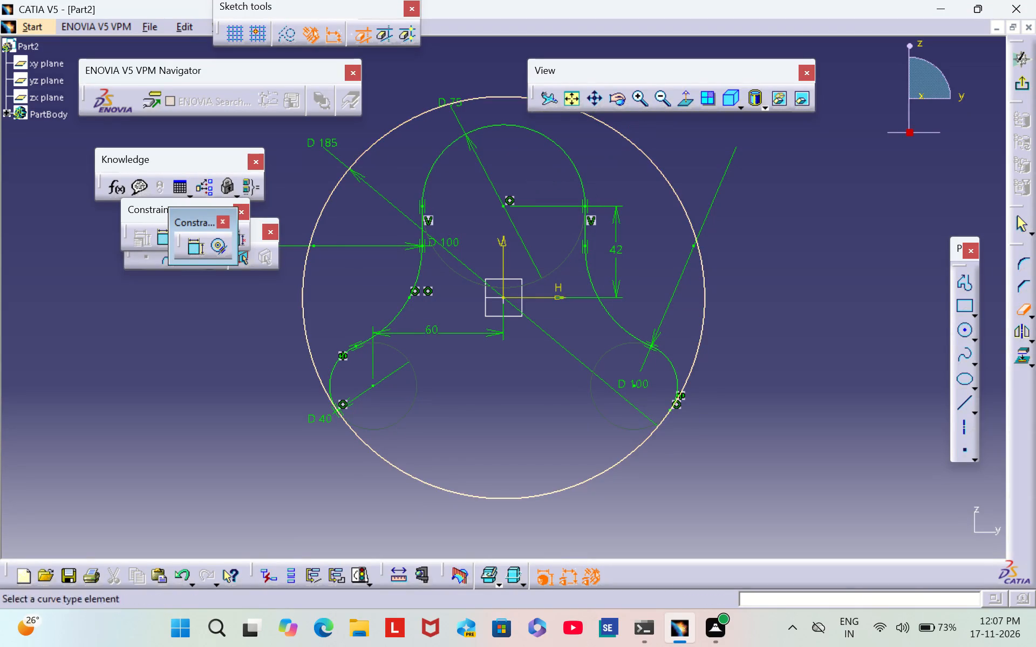
left_click(406, 116)
Inspect the trimmed profile from several angles for leftover or open segments.
scroll(821, 373, "down", 1)
middle_click_drag(821, 371, 609, 355)
right_click_drag(821, 371, 609, 355)
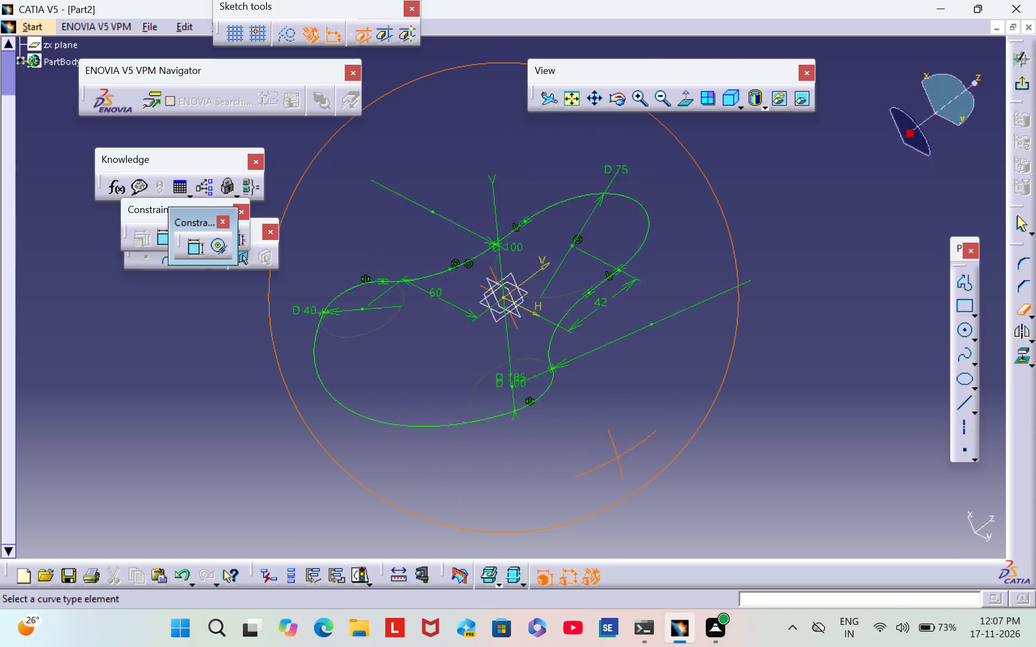
middle_click_drag(609, 355, 789, 425)
right_click_drag(609, 355, 790, 426)
middle_click_drag(642, 137, 642, 141)
right_click_drag(642, 138, 642, 141)
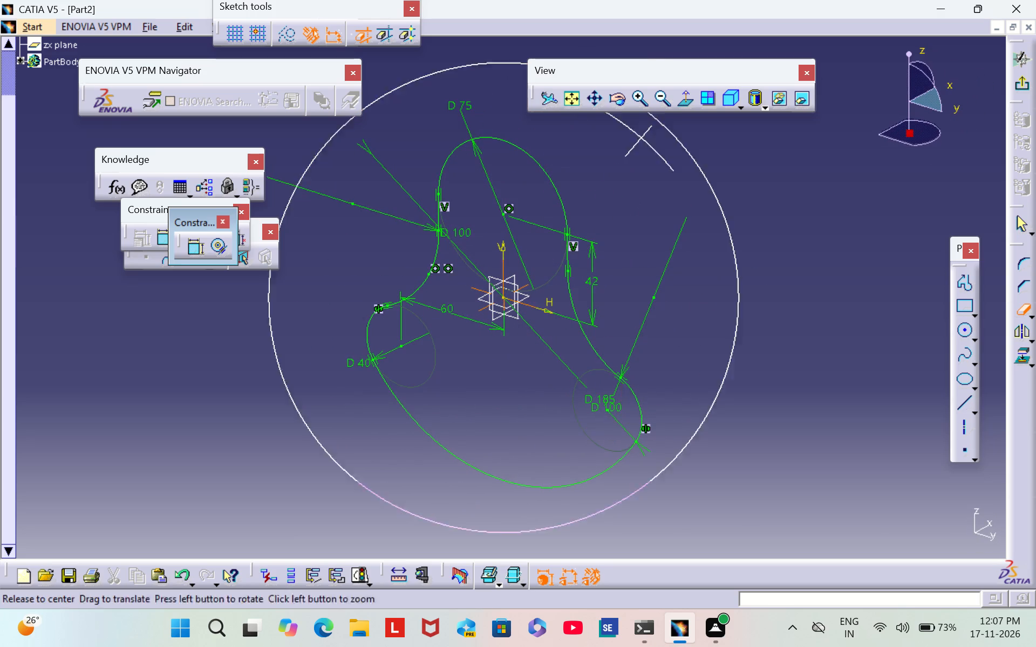
right_click_drag(642, 141, 537, 245)
middle_click_drag(642, 141, 537, 245)
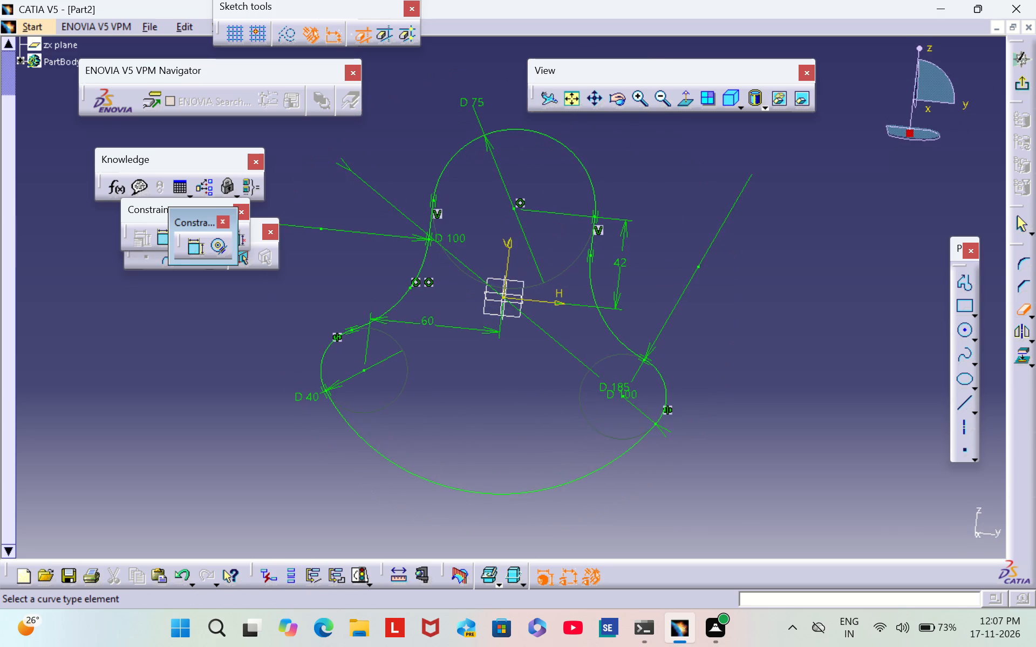
left_click(805, 400)
left_click(756, 277)
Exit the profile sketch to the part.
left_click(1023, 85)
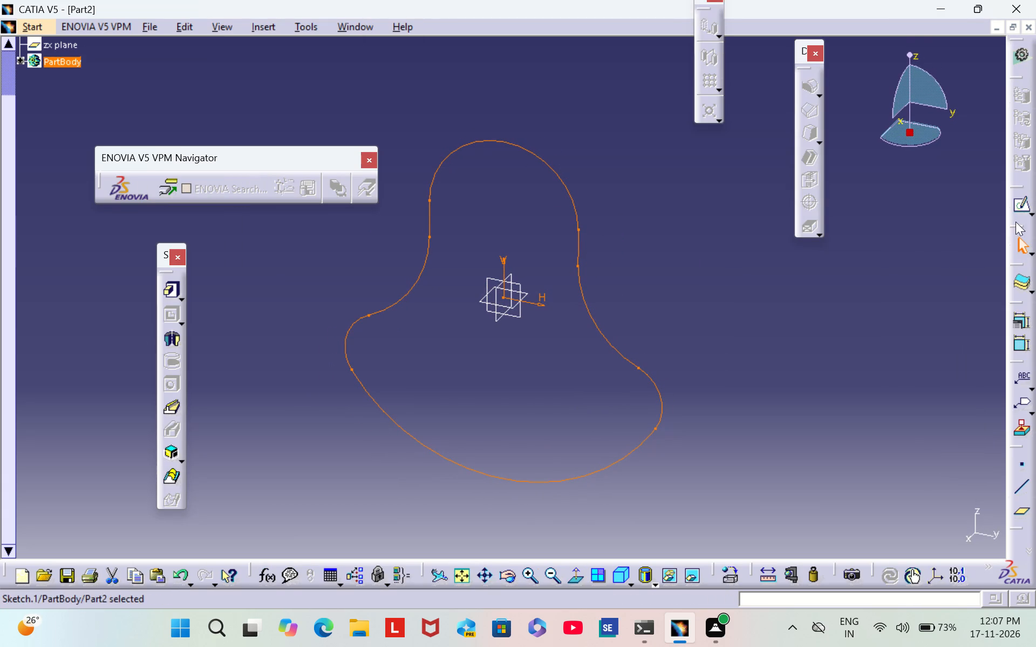
Reopen the profile sketch and hide its geometrical constraint symbols.
left_click(1021, 200)
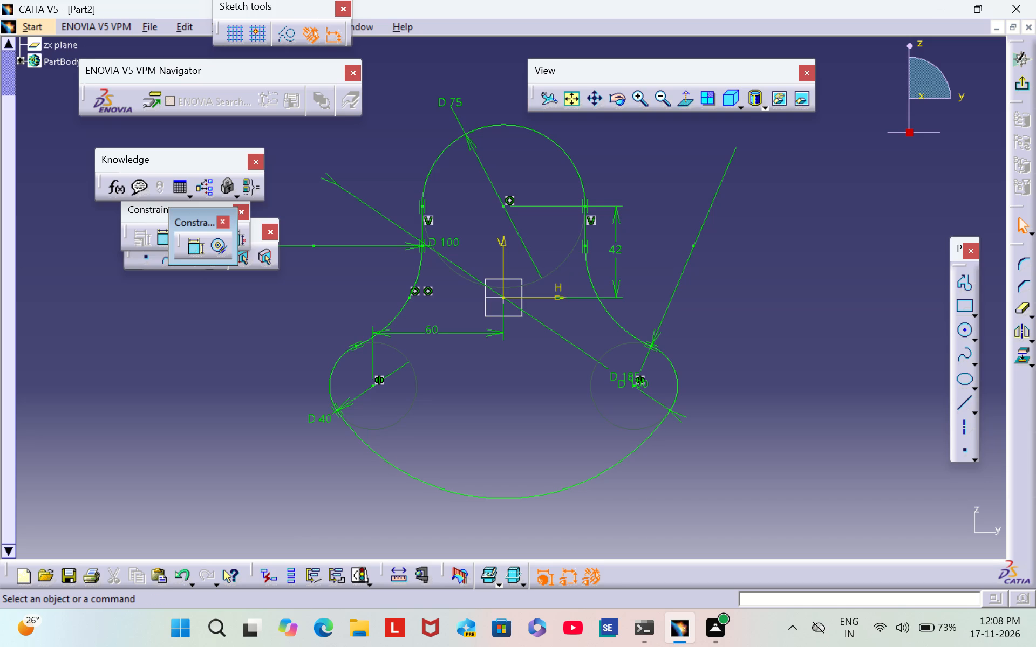
left_click(584, 578)
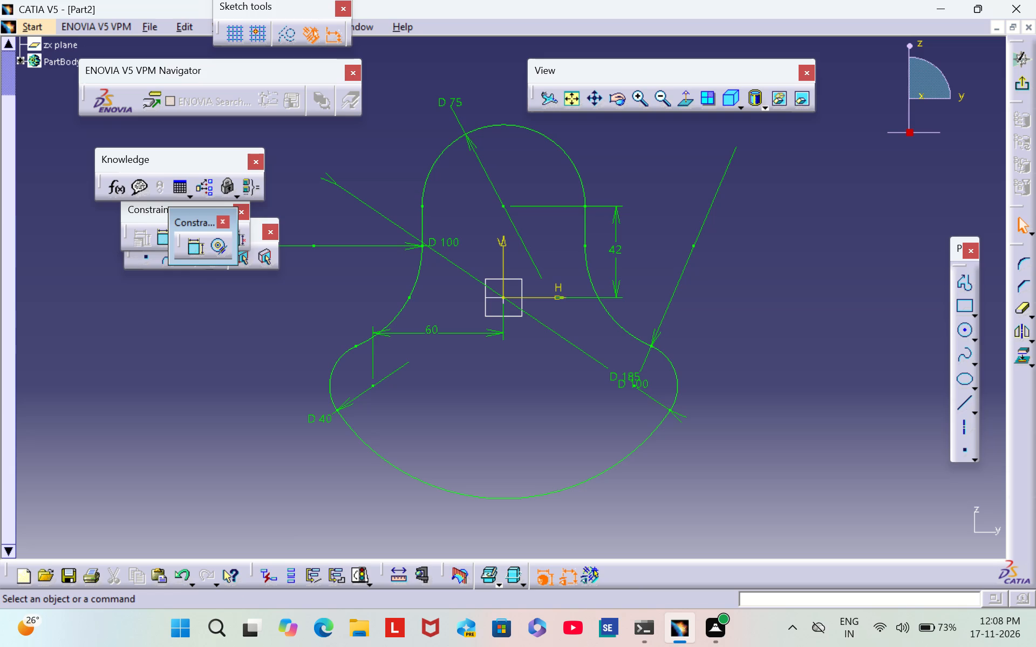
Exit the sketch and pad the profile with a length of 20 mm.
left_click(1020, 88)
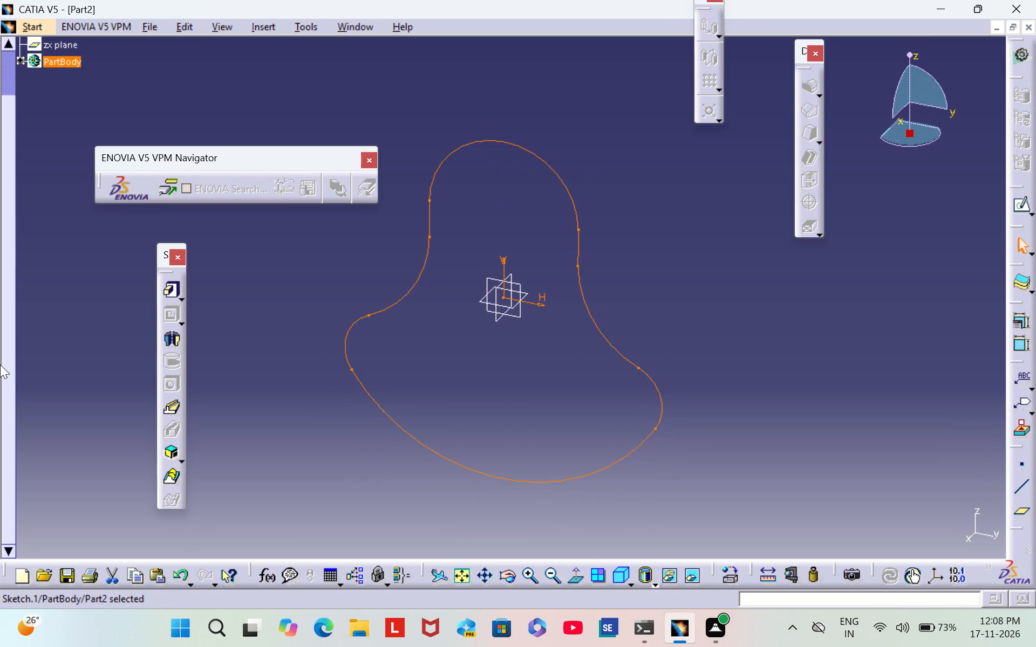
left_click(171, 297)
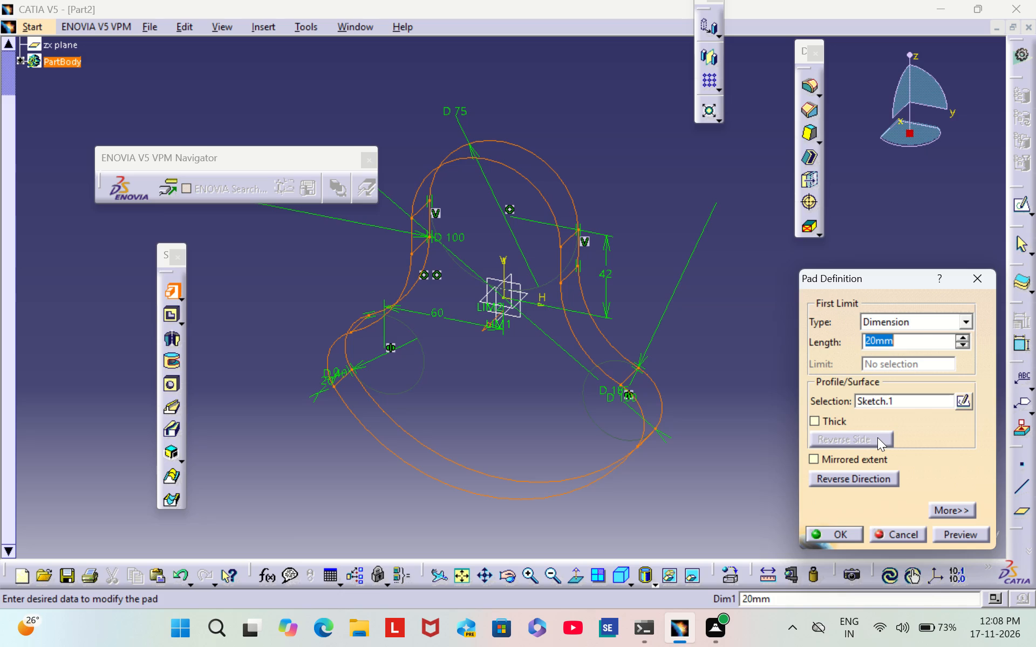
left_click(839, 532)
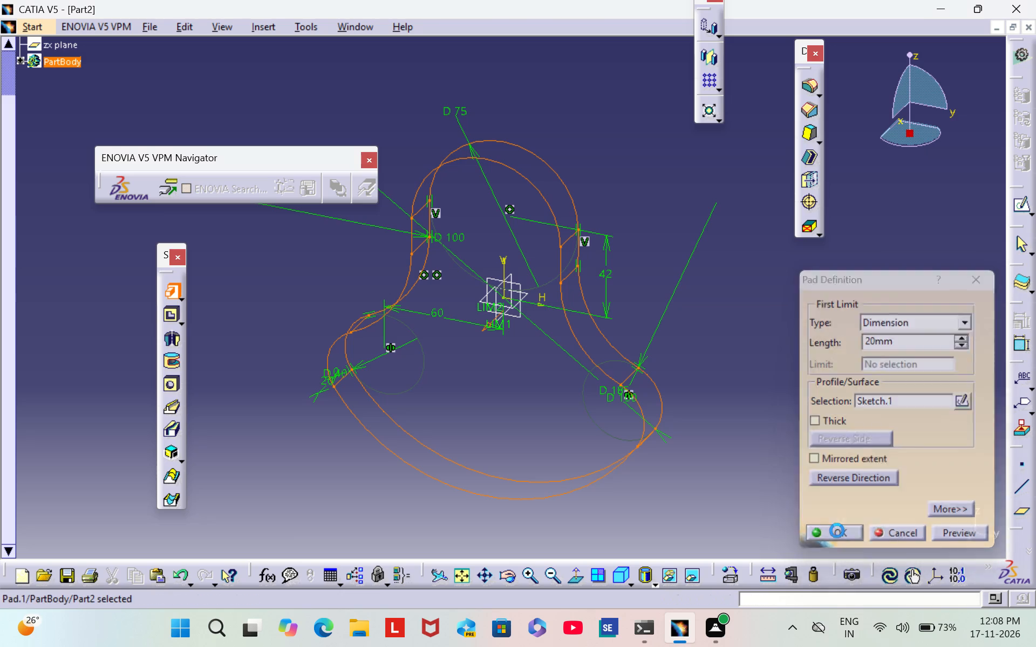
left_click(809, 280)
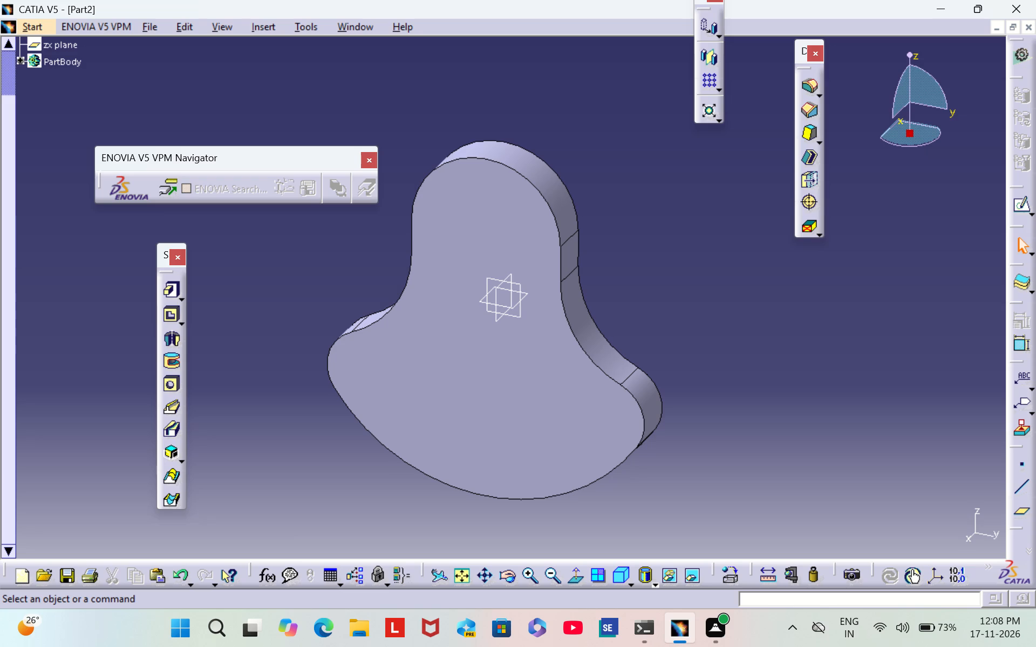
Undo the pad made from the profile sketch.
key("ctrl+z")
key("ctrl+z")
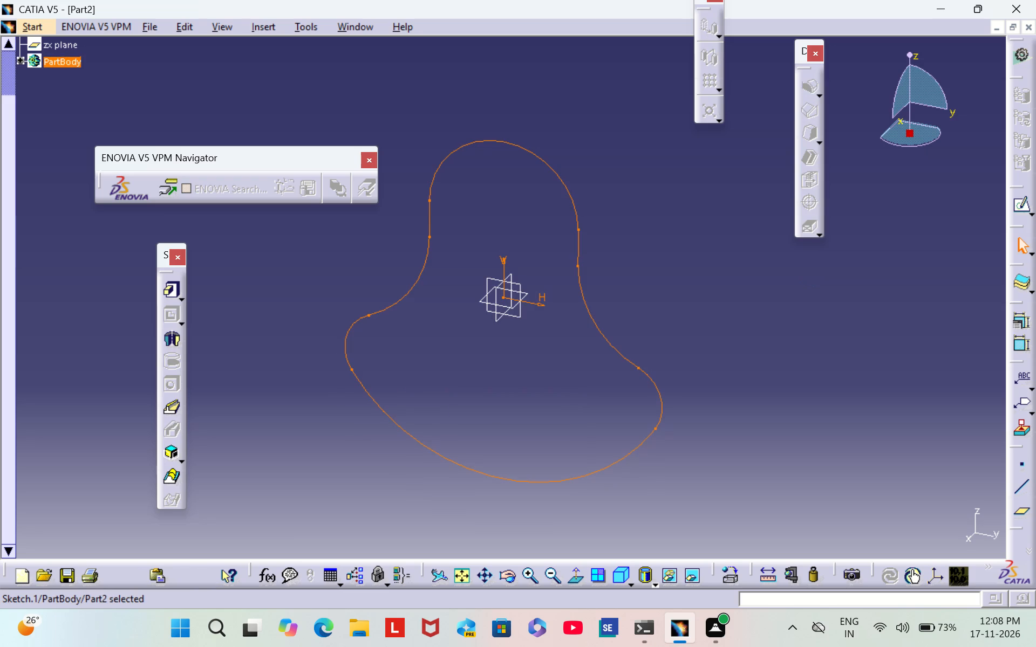
Reopen the profile sketch for editing.
left_click(1020, 209)
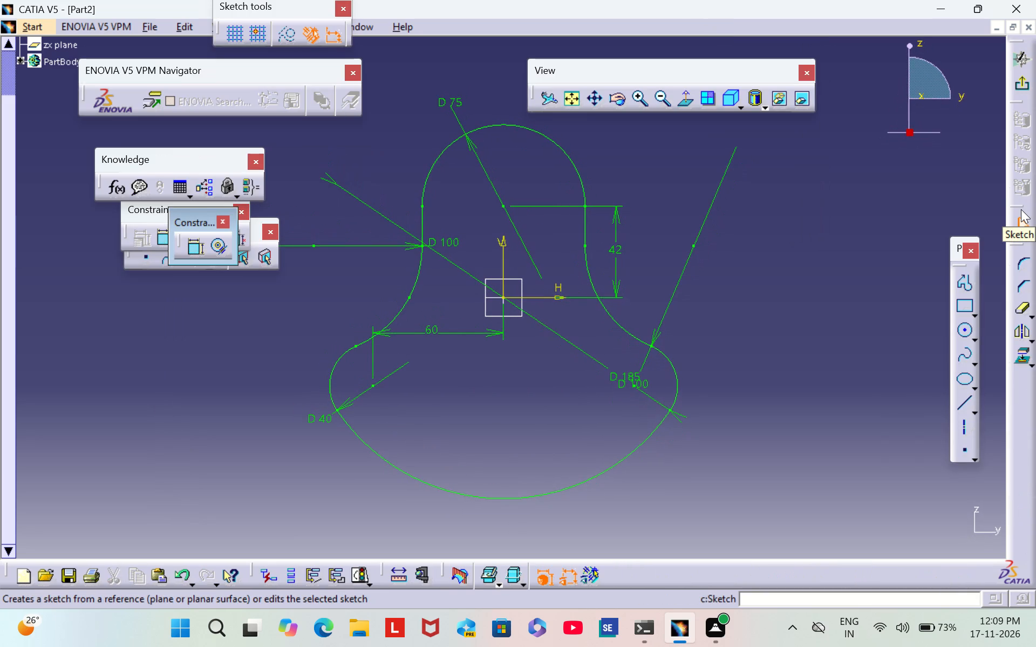
key("ctrl+z")
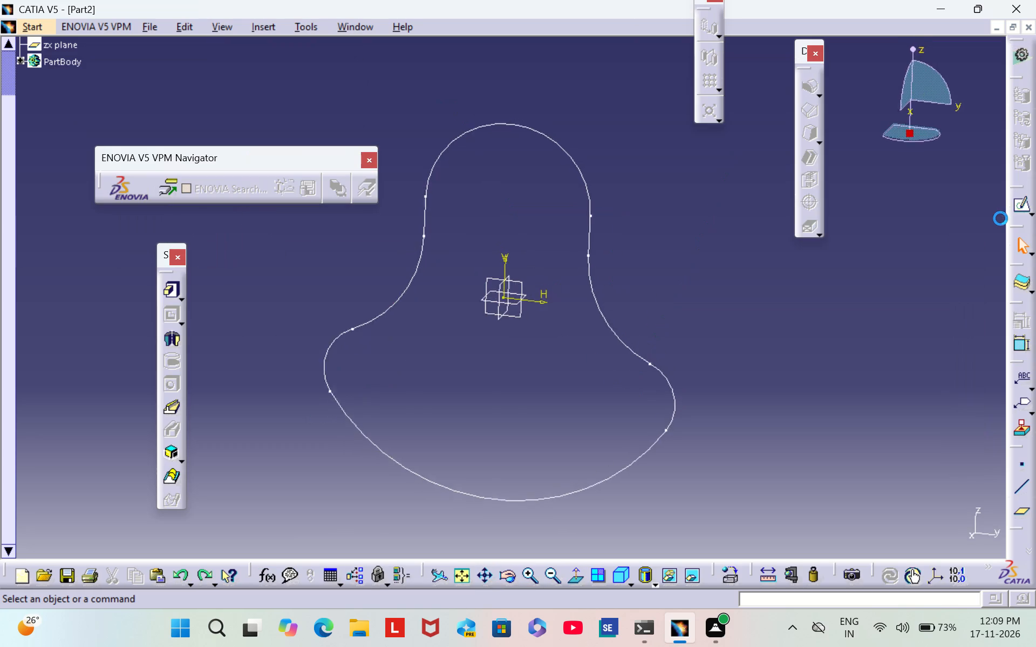
key("ctrl+z")
left_click(1027, 208)
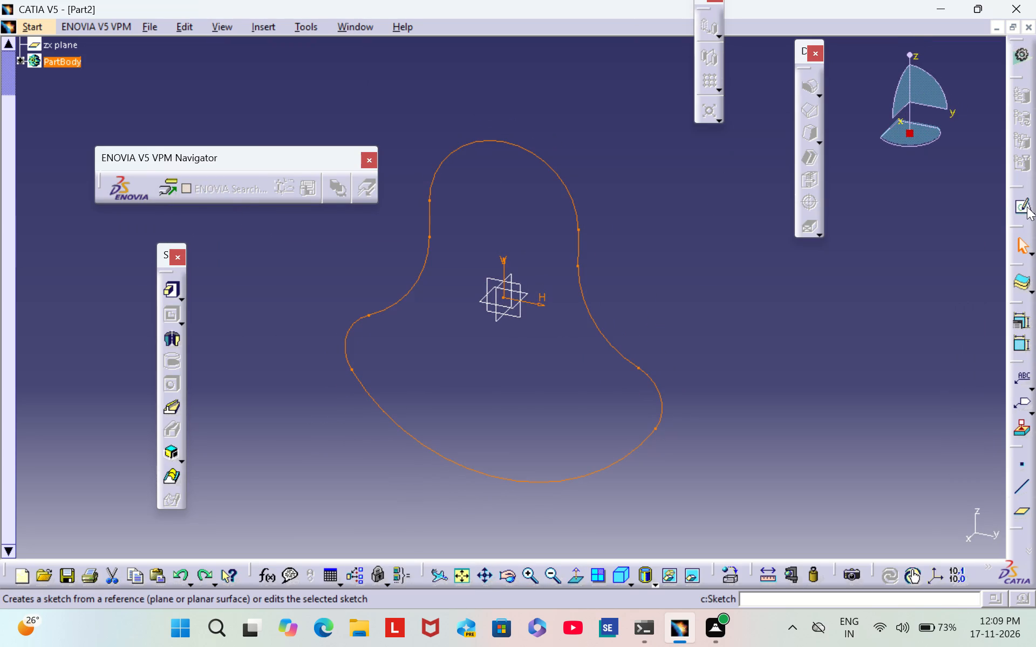
left_click(1026, 207)
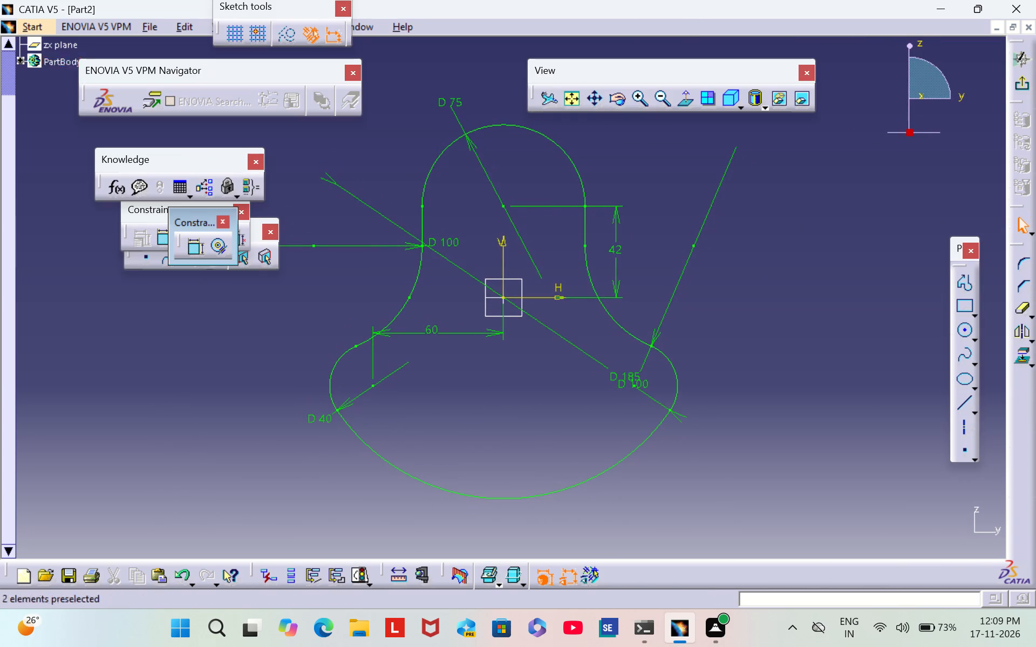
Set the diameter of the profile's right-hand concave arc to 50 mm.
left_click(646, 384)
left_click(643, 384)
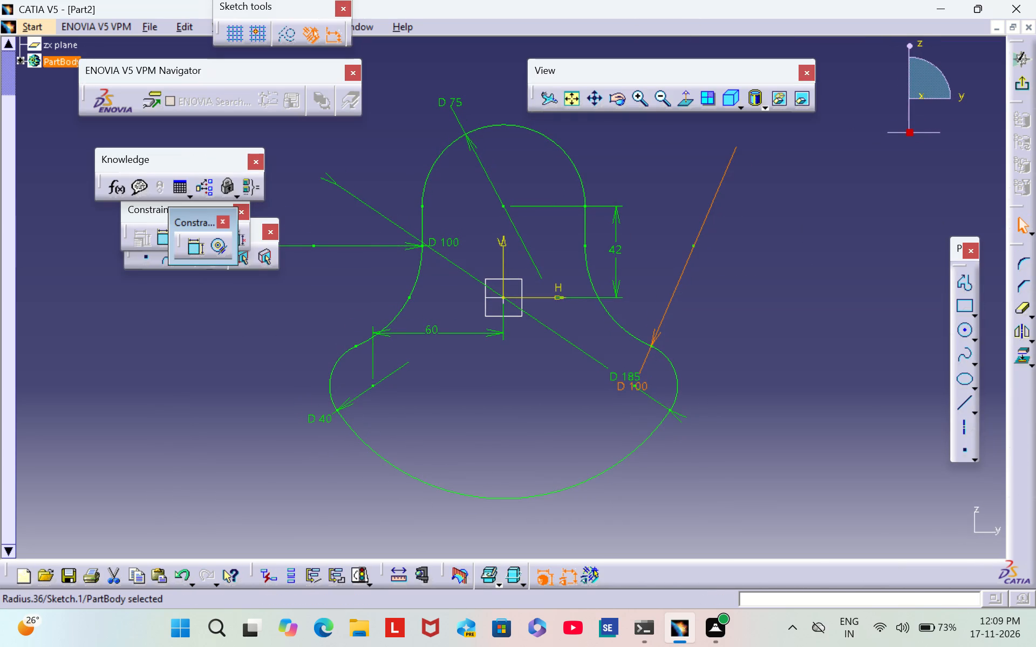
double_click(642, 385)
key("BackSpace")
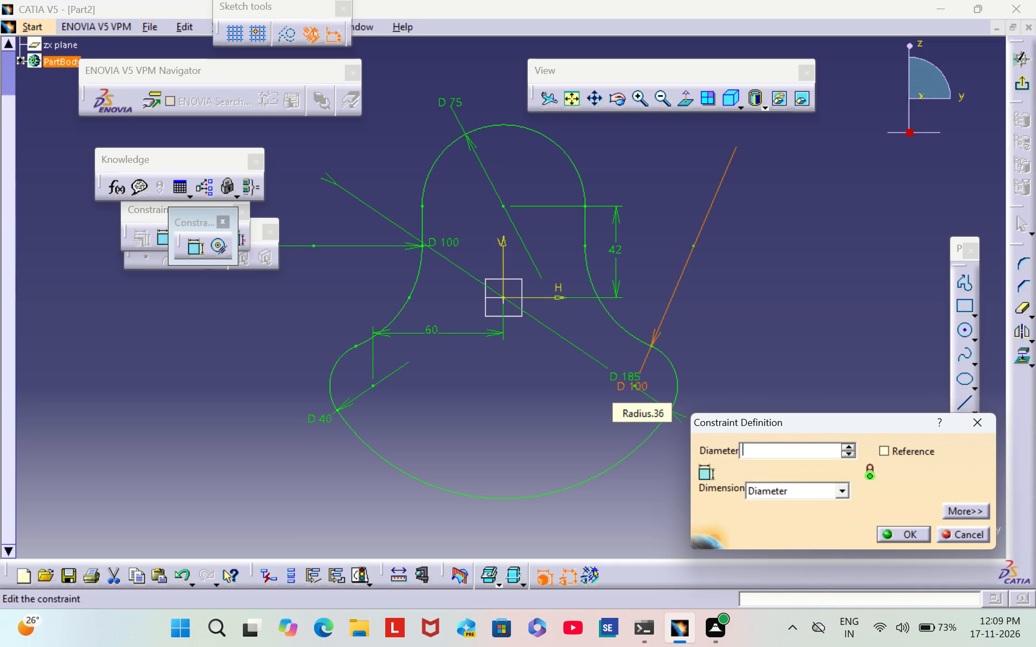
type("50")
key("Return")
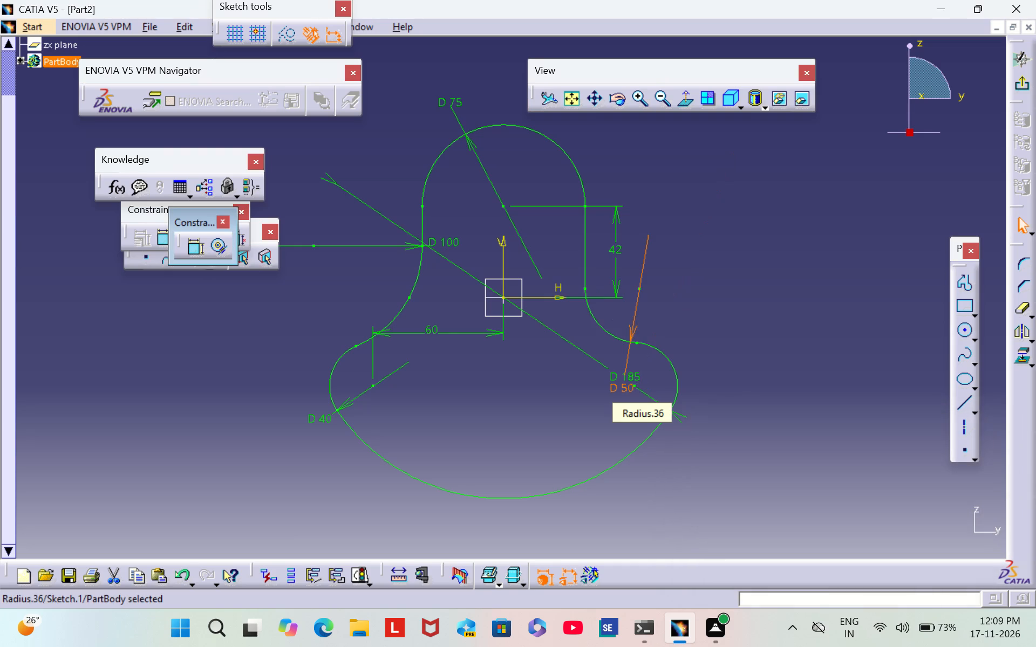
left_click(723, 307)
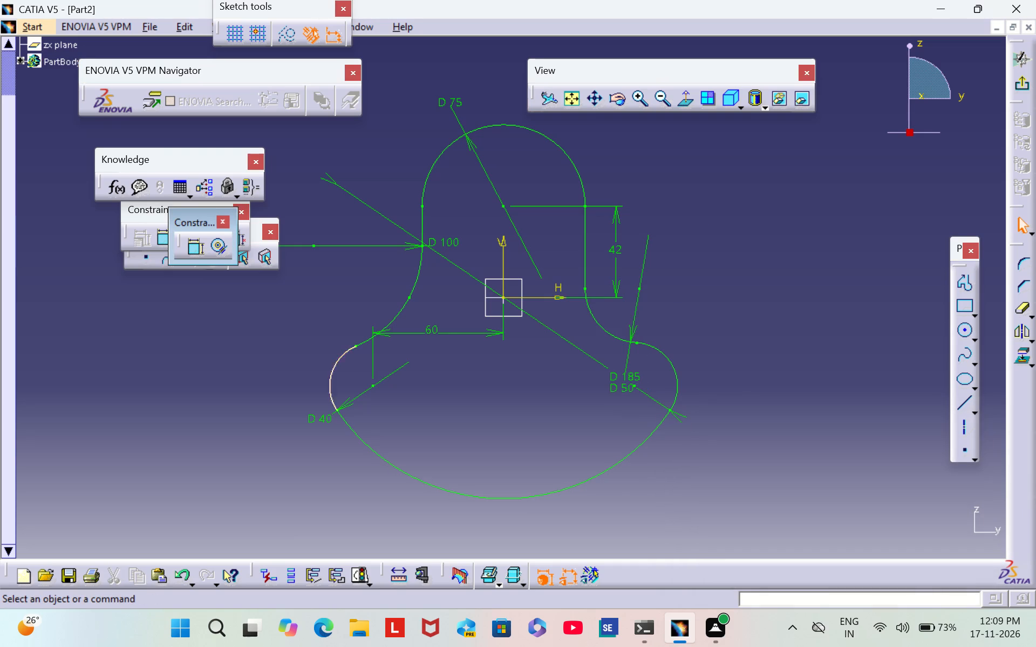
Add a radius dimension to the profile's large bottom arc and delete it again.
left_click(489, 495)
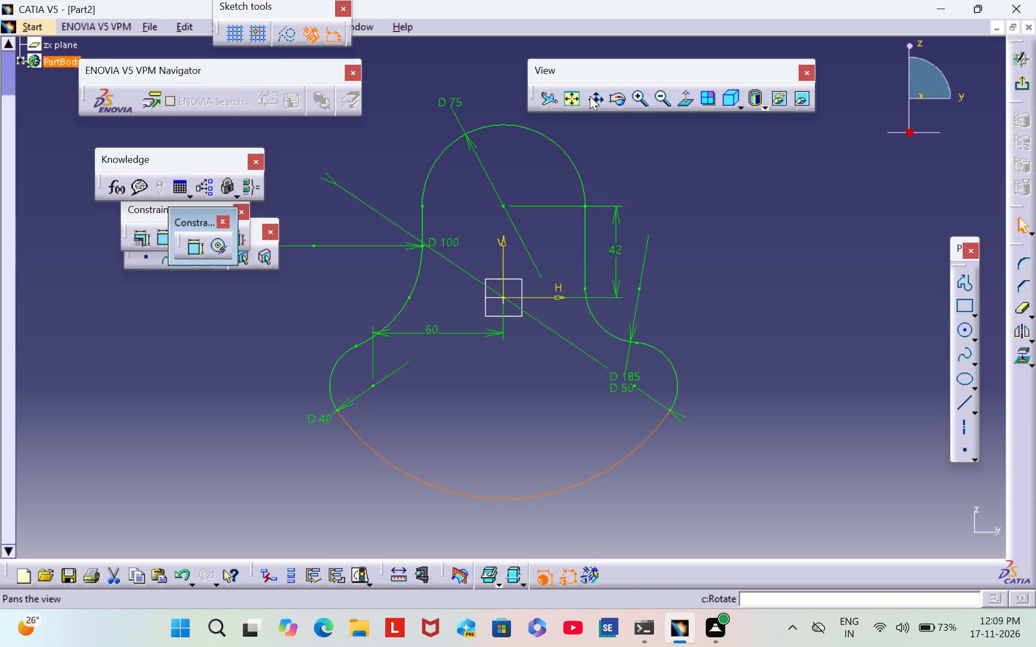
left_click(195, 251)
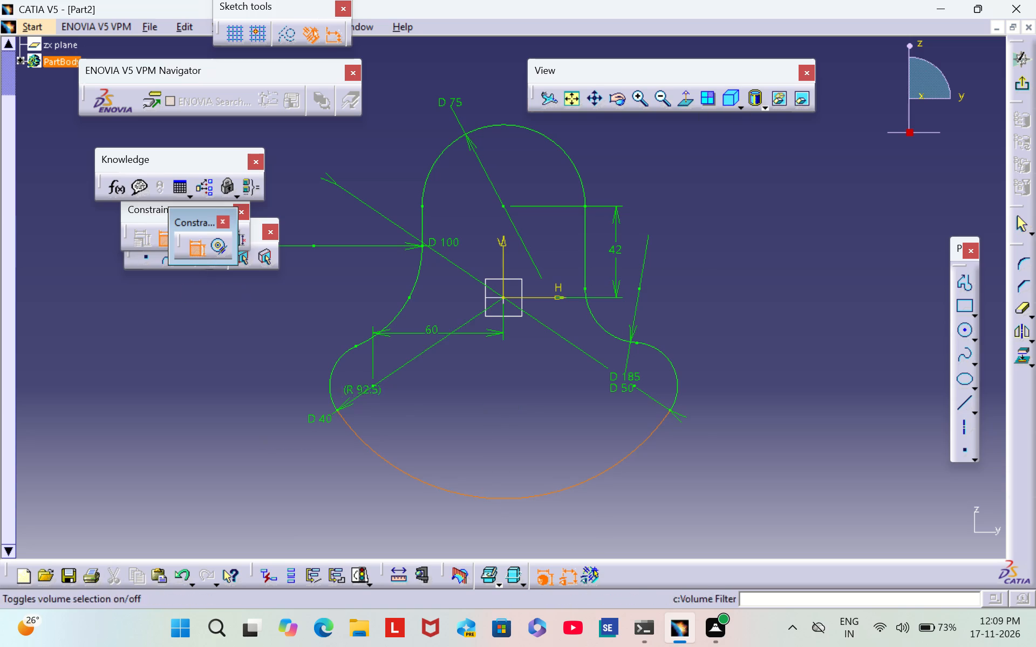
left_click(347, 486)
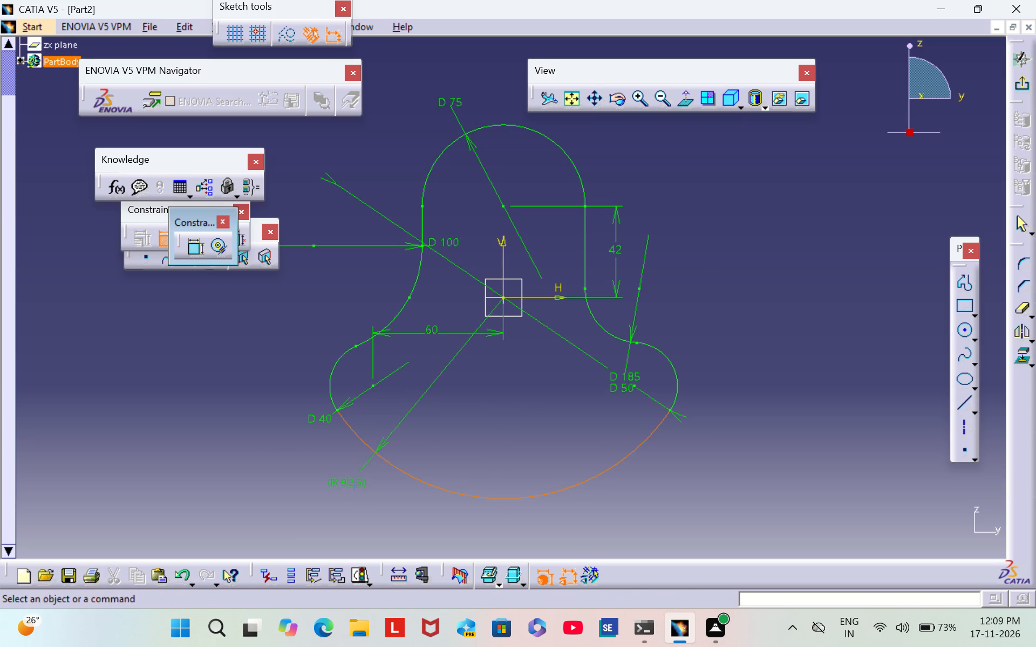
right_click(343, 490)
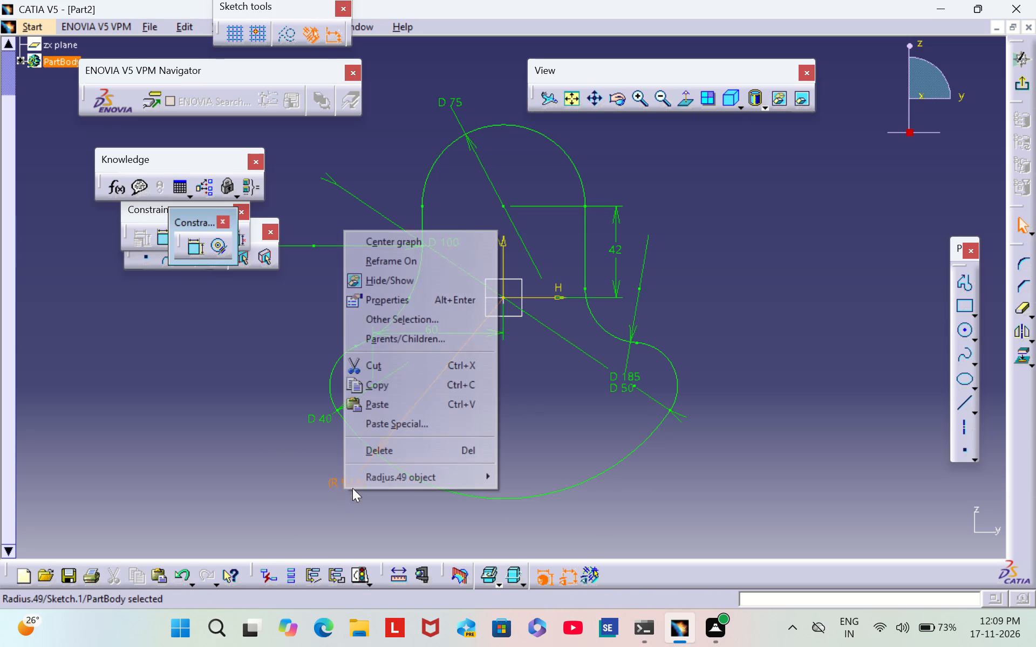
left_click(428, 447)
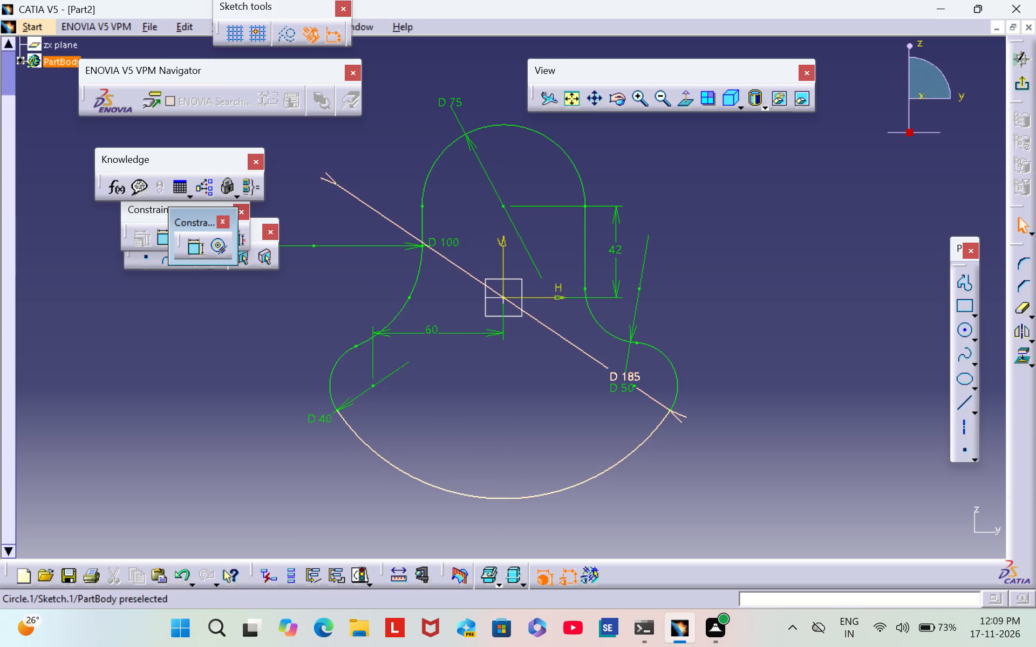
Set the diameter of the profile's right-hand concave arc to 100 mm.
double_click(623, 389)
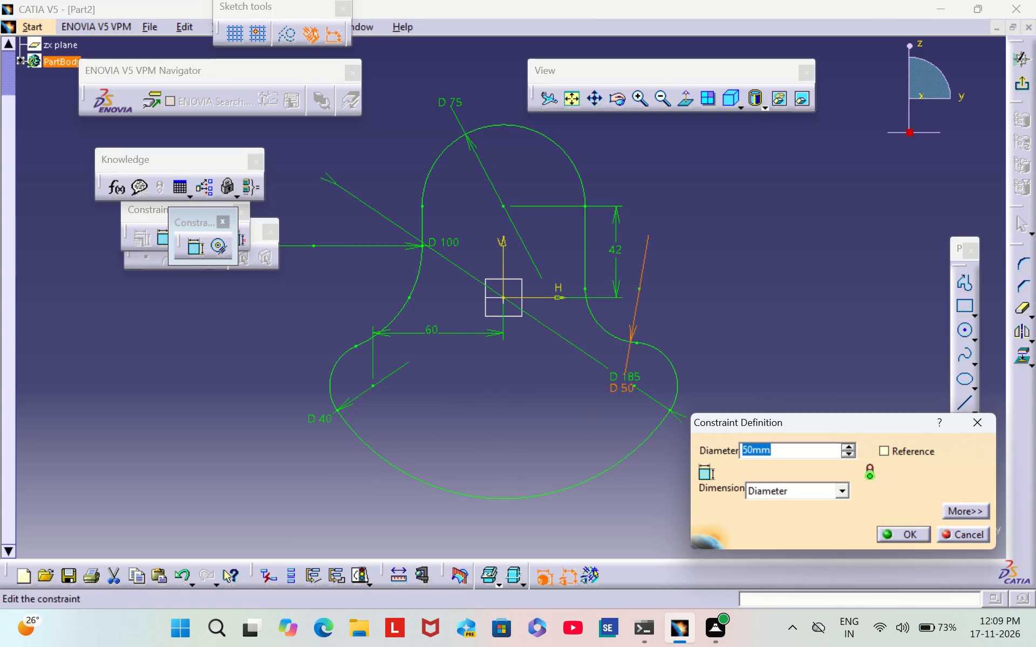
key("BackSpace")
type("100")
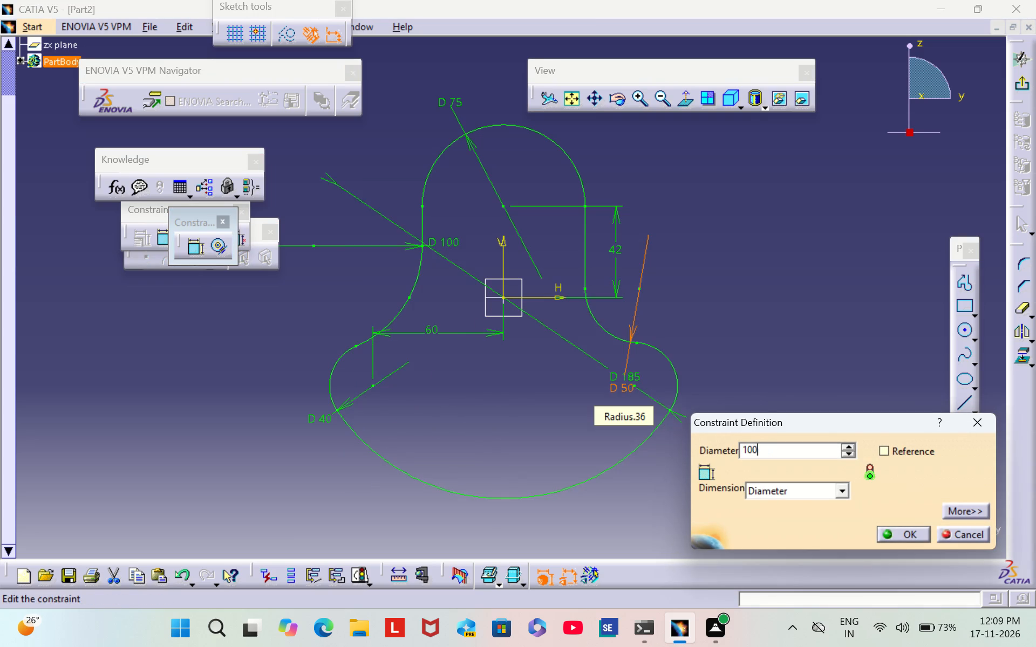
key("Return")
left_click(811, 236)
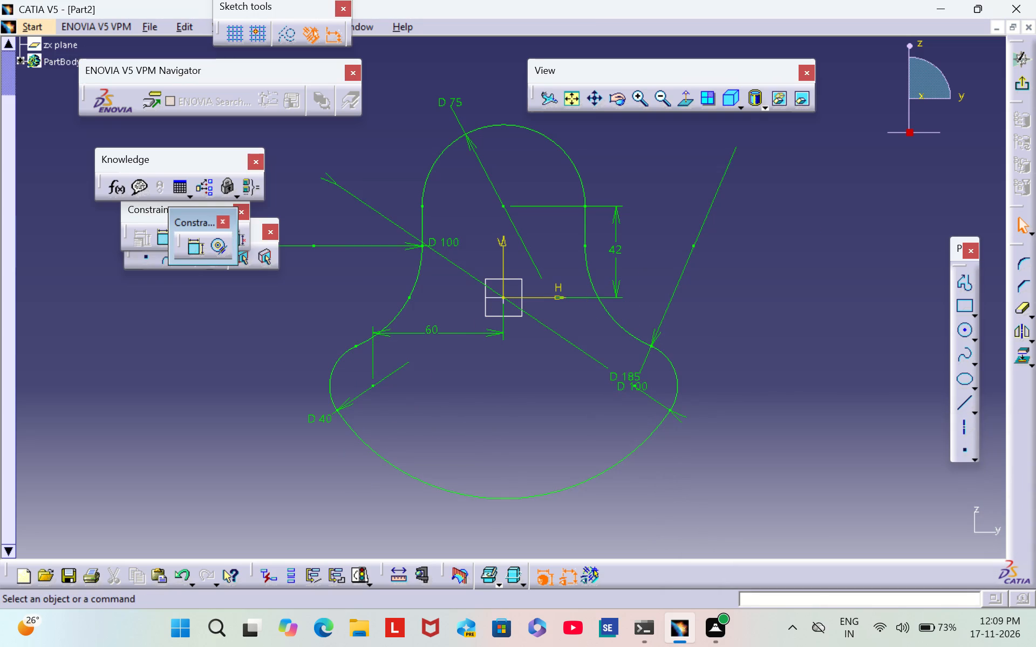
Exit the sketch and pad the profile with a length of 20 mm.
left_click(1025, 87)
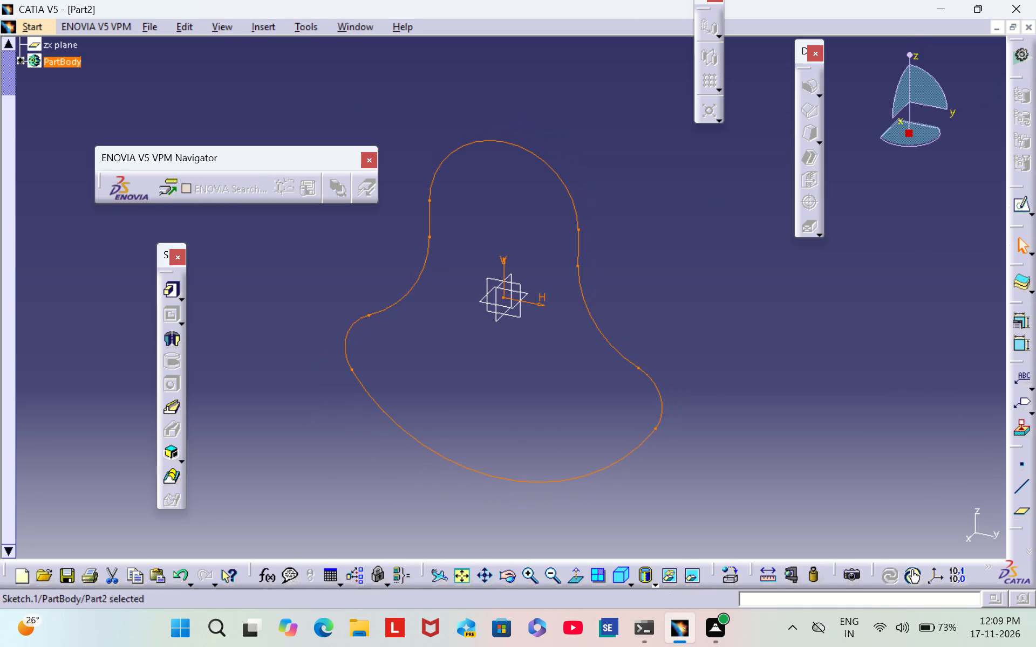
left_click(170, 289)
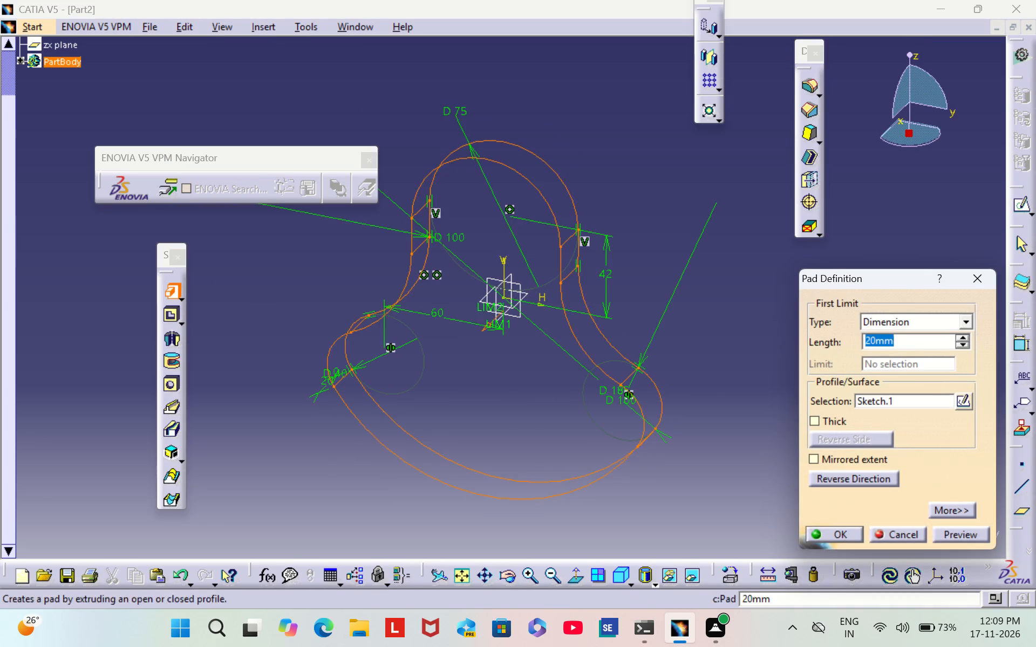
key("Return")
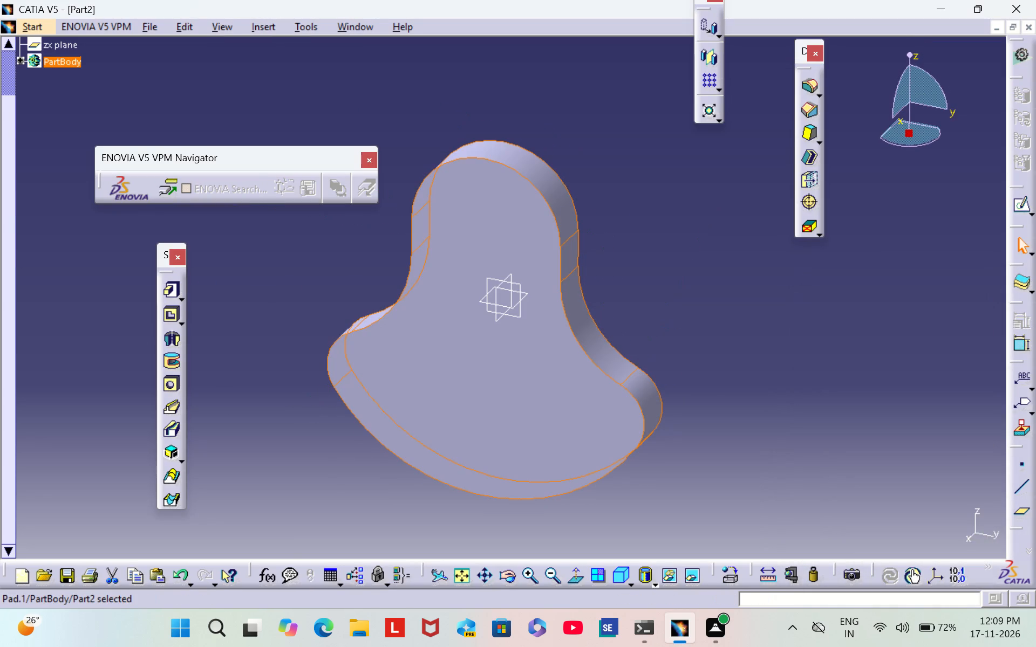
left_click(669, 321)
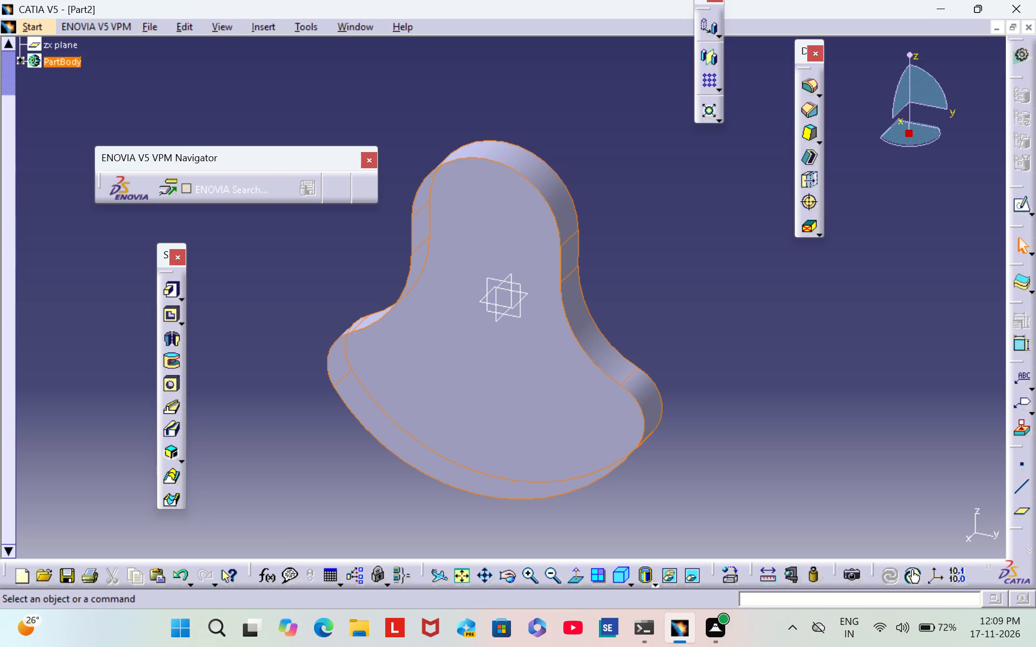
Examine the padded solid from behind and along its side faces.
middle_click_drag(670, 320, 439, 273)
right_click_drag(669, 320, 287, 417)
scroll(659, 326, "down", 1)
right_click_drag(438, 274, 439, 273)
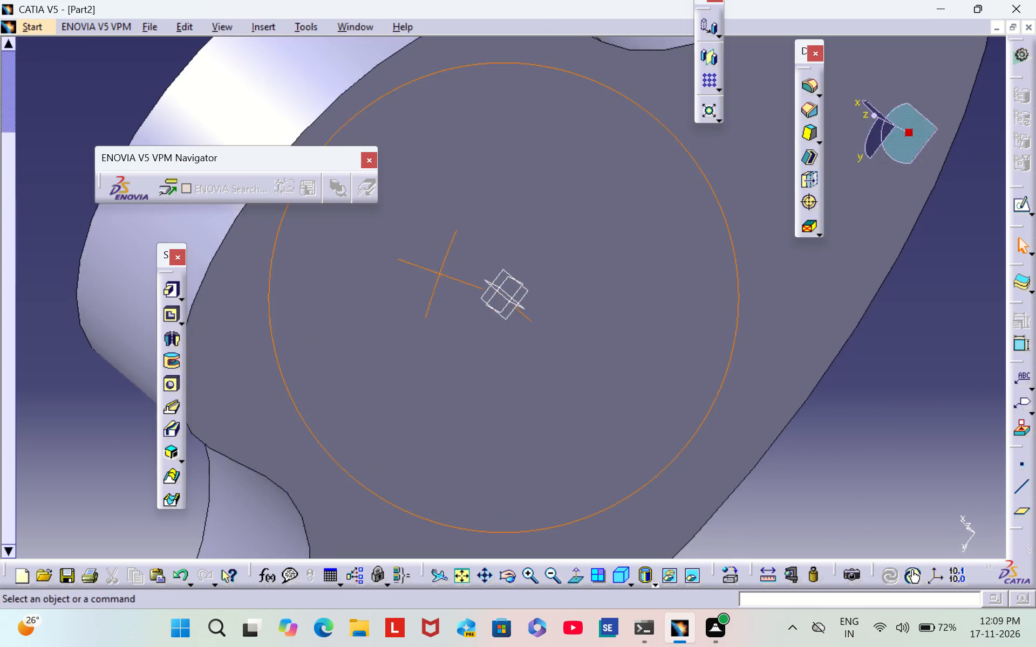
right_click_drag(439, 273, 506, 493)
middle_click_drag(439, 273, 506, 493)
middle_click(506, 493)
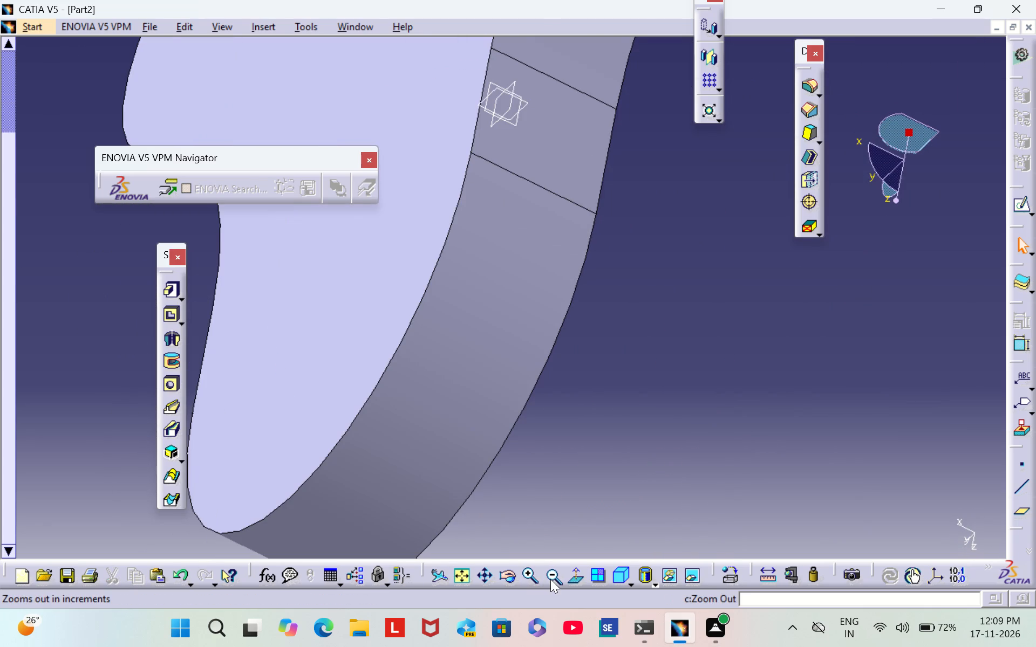
triple_click(550, 579)
triple_click(550, 579)
triple_click(550, 579)
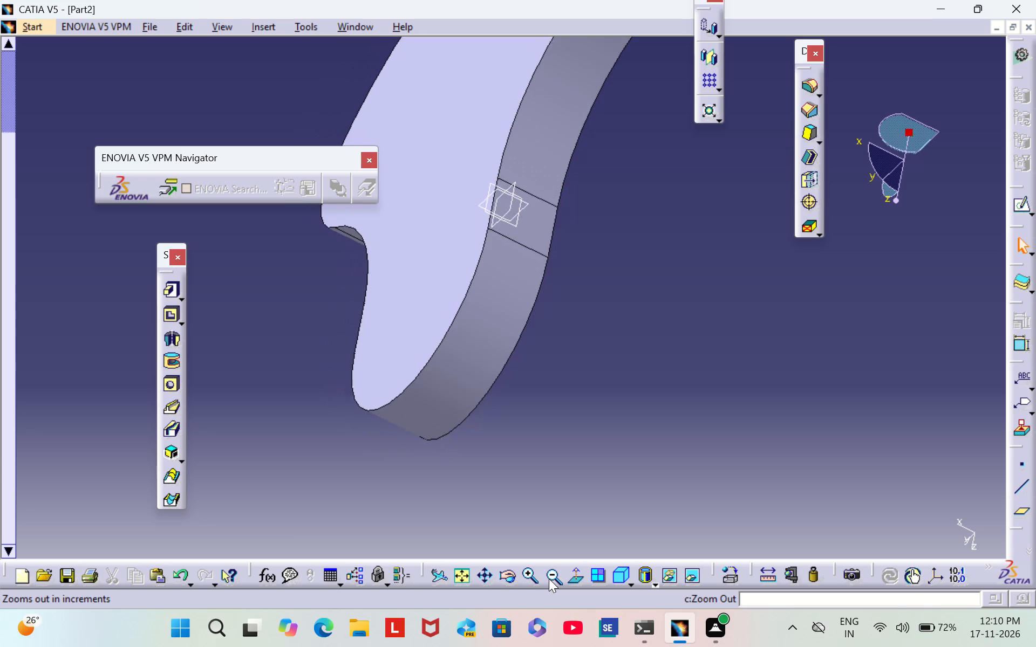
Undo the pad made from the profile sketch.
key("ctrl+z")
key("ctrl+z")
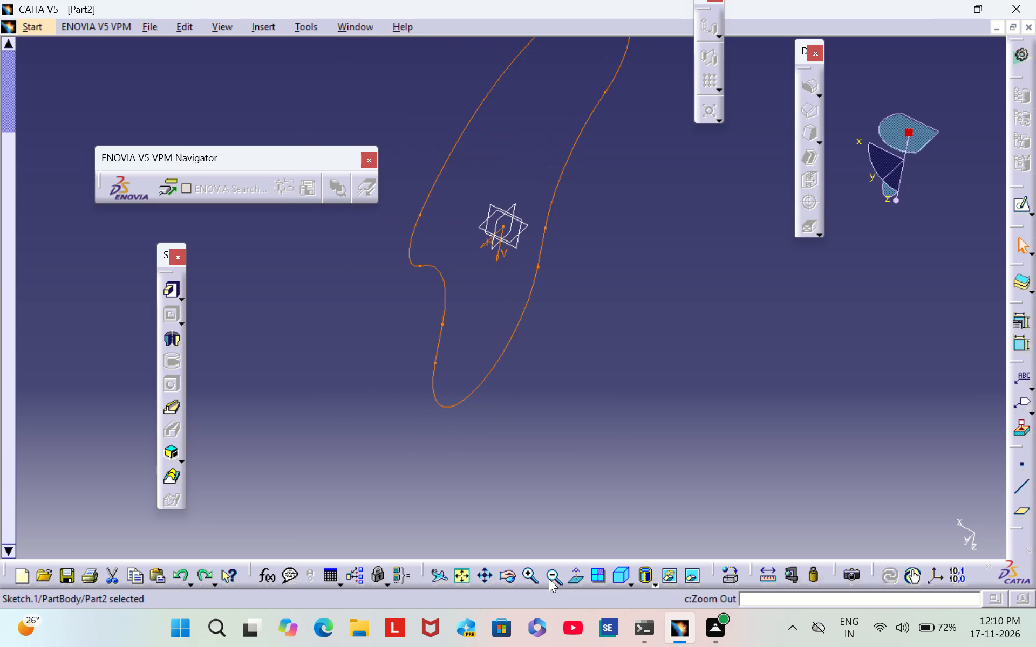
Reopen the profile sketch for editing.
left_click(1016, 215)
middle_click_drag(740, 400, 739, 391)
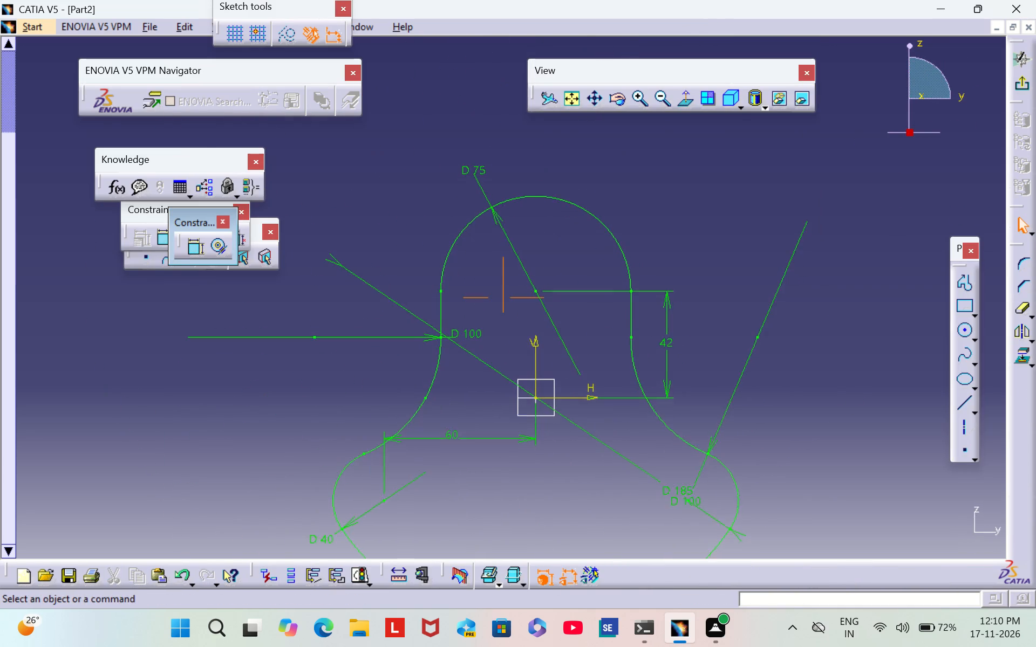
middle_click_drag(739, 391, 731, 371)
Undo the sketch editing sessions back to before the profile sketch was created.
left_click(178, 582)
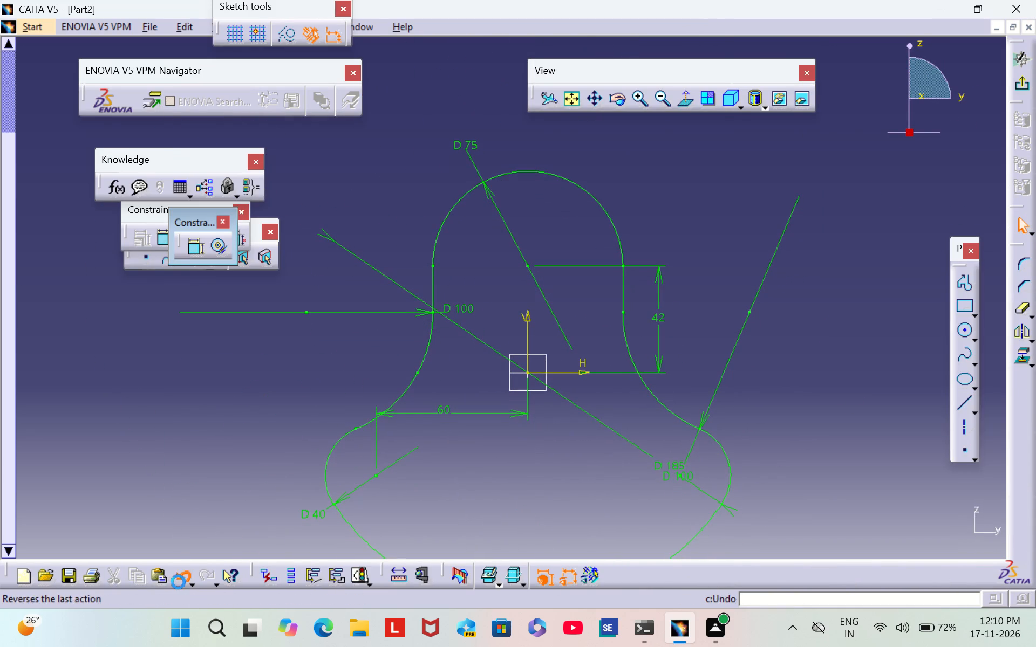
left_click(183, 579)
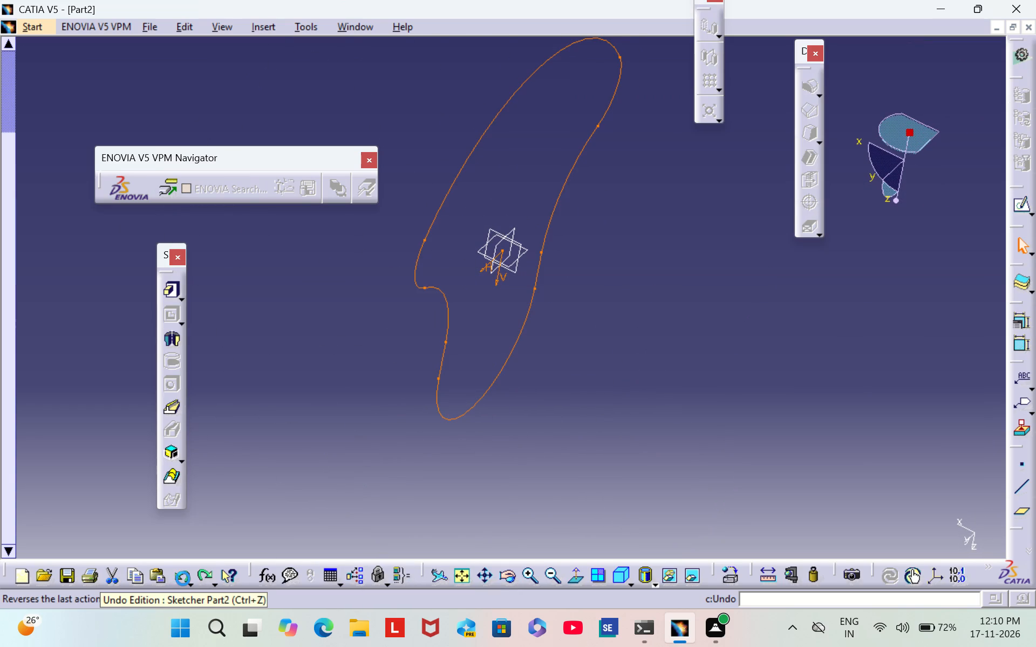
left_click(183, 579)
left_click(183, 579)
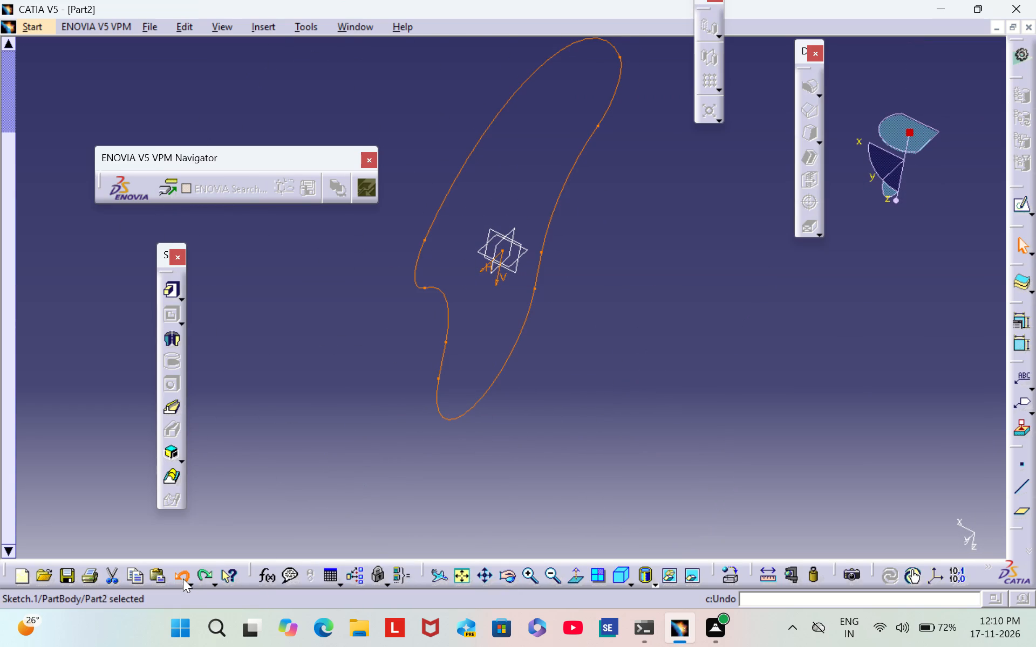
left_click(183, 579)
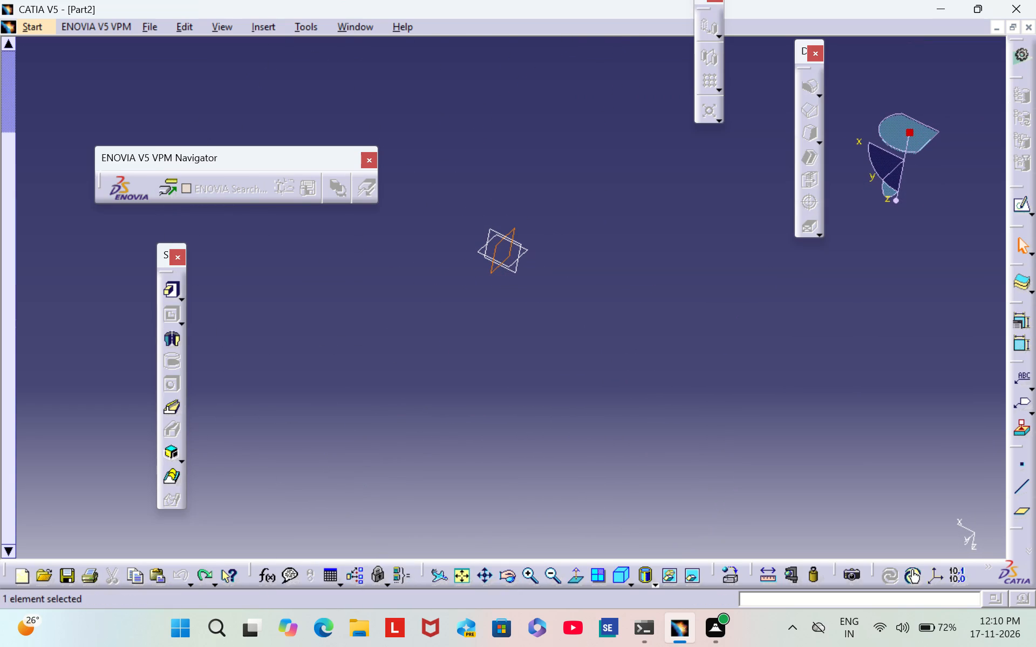
Redo the undone profile sketch and open it for editing.
key("ctrl+y")
left_click(1016, 207)
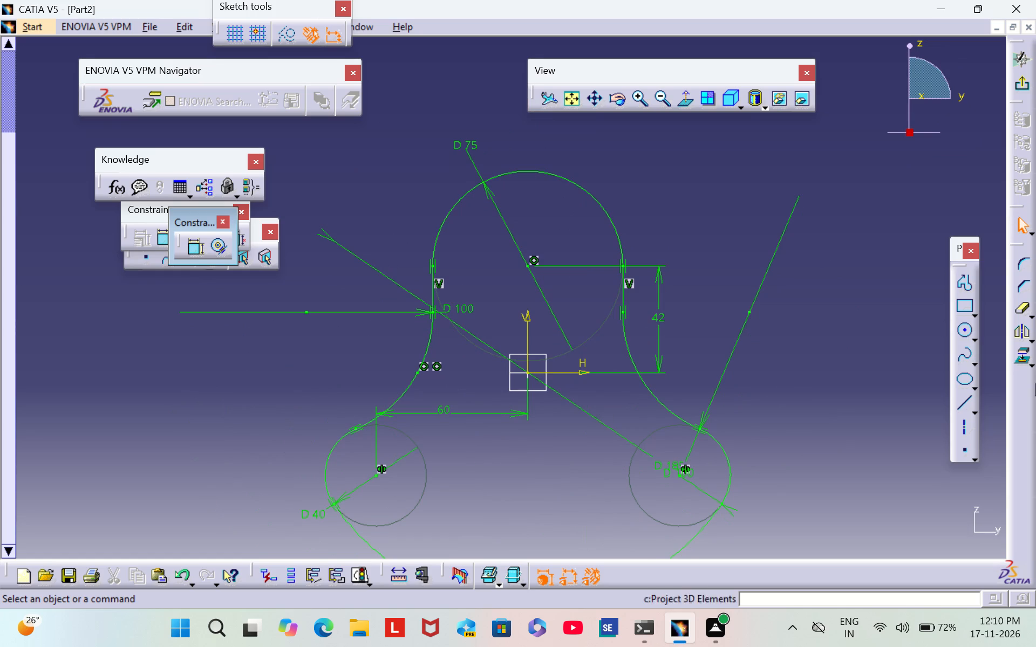
Delete all of the profile's geometry and constraints from the sketch.
middle_click_drag(805, 472, 768, 332)
middle_click_drag(767, 332, 758, 332)
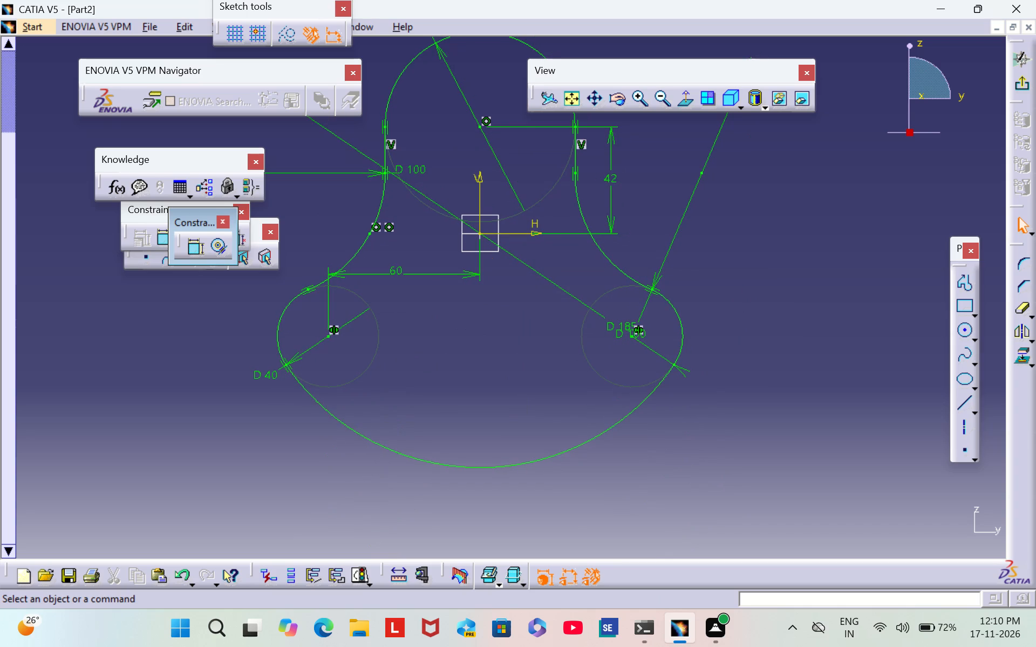
right_click(477, 471)
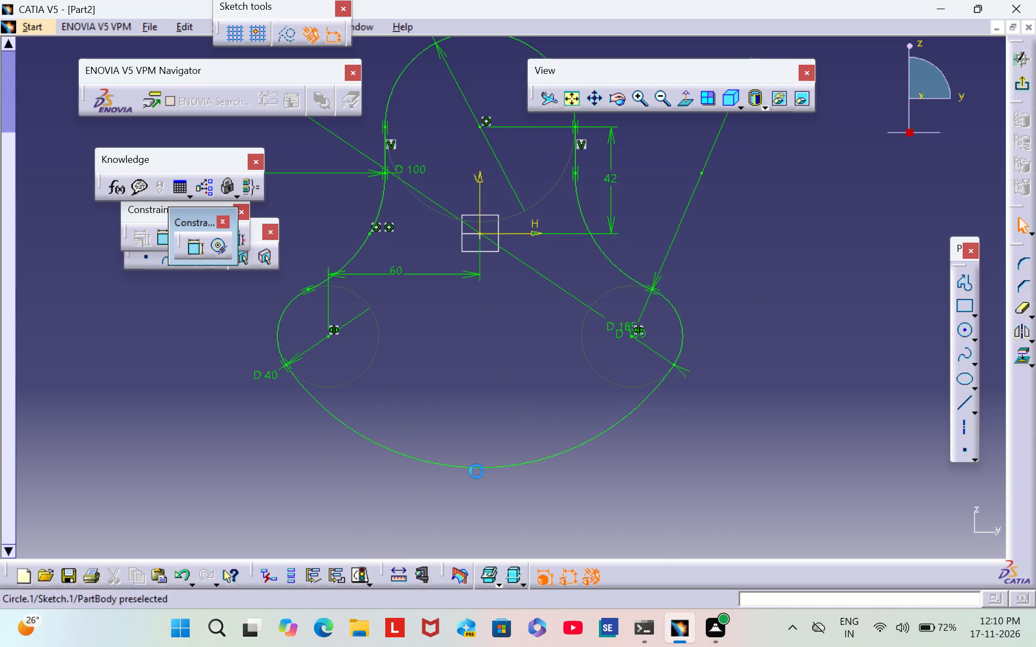
left_click(726, 408)
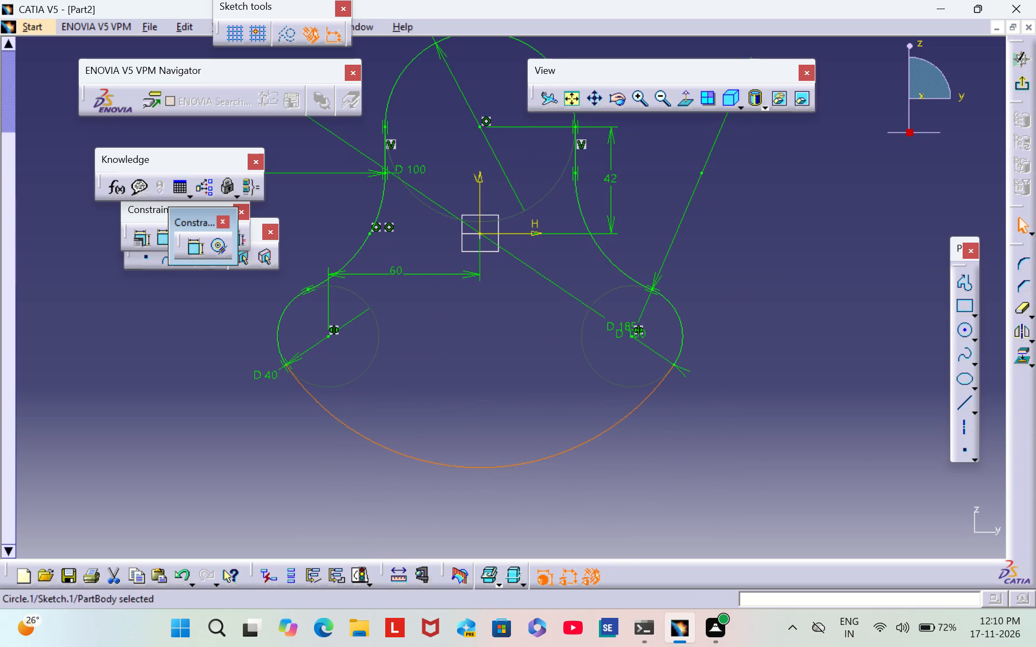
scroll(533, 188, "down", 1)
middle_click_drag(532, 199, 590, 313)
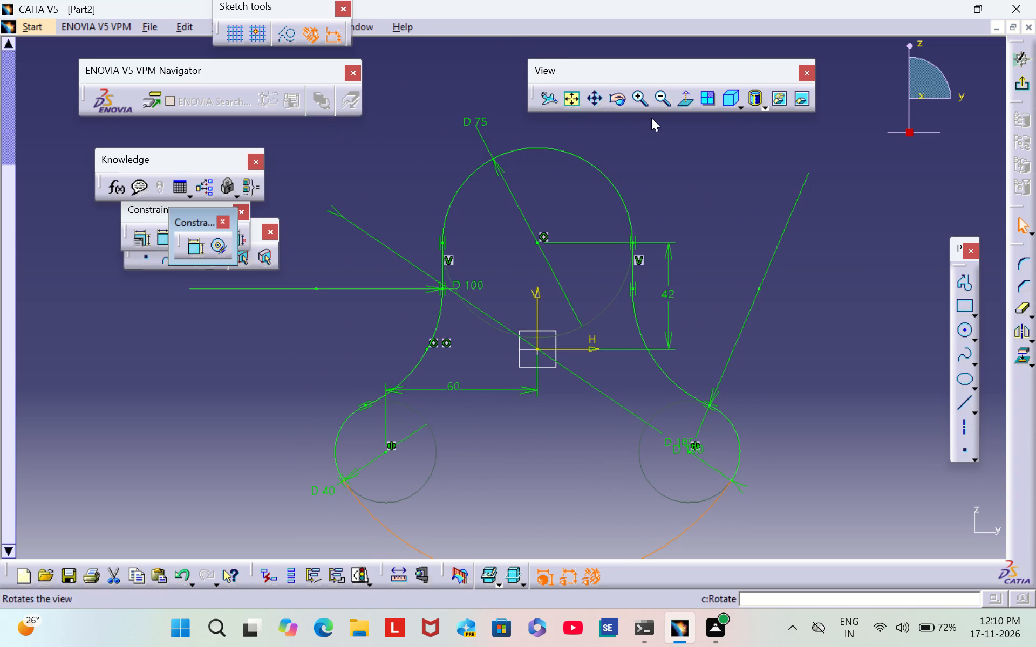
triple_click(662, 107)
left_click(662, 107)
left_click_drag(345, 153, 481, 251)
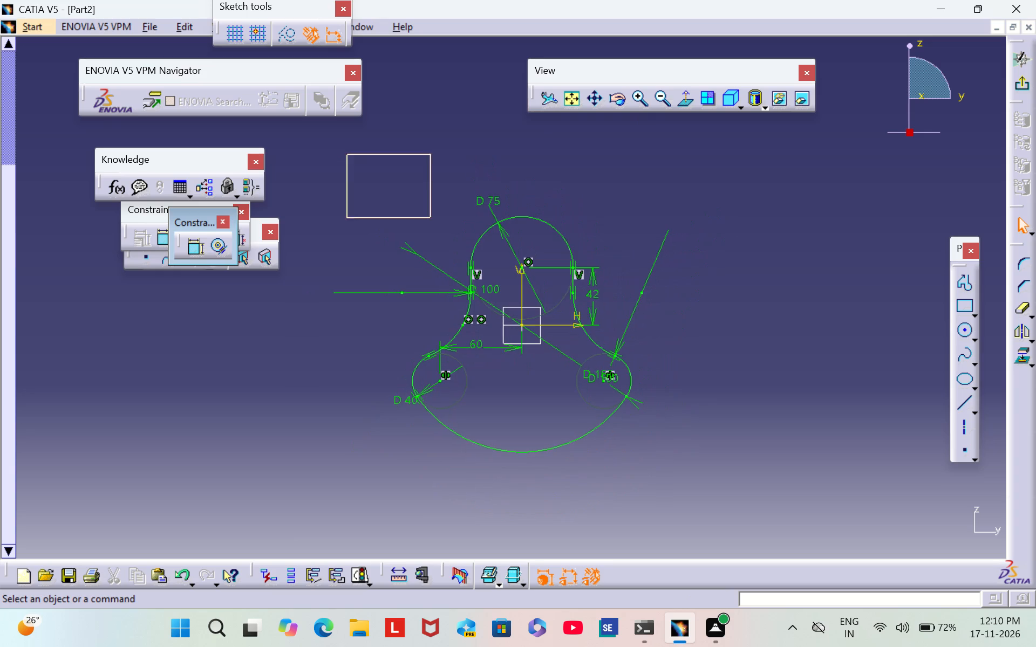
left_click_drag(481, 251, 759, 527)
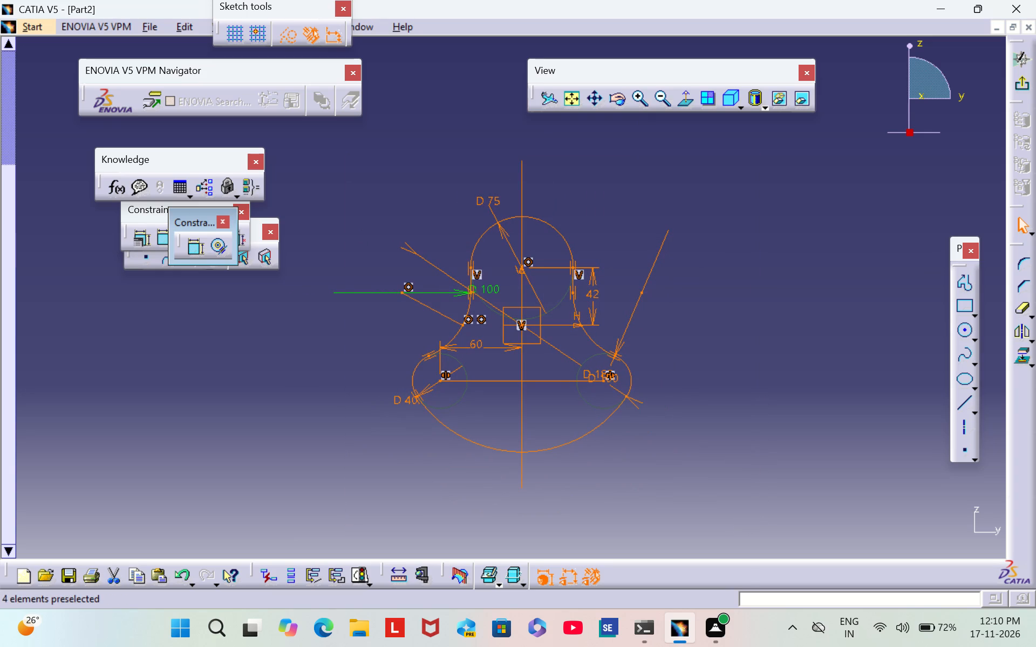
right_click(581, 321)
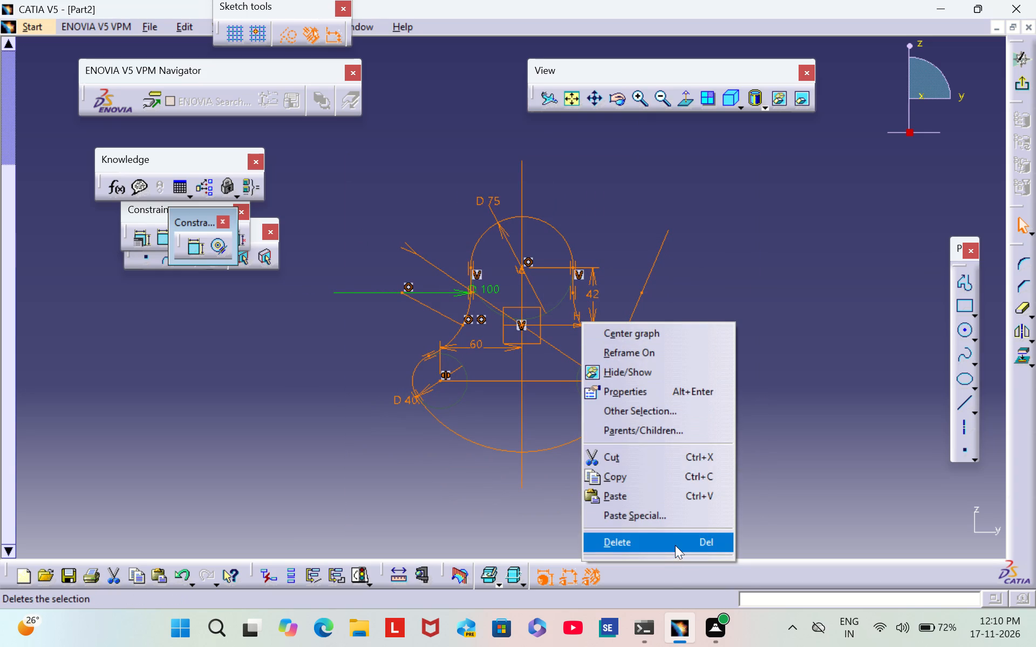
left_click(671, 539)
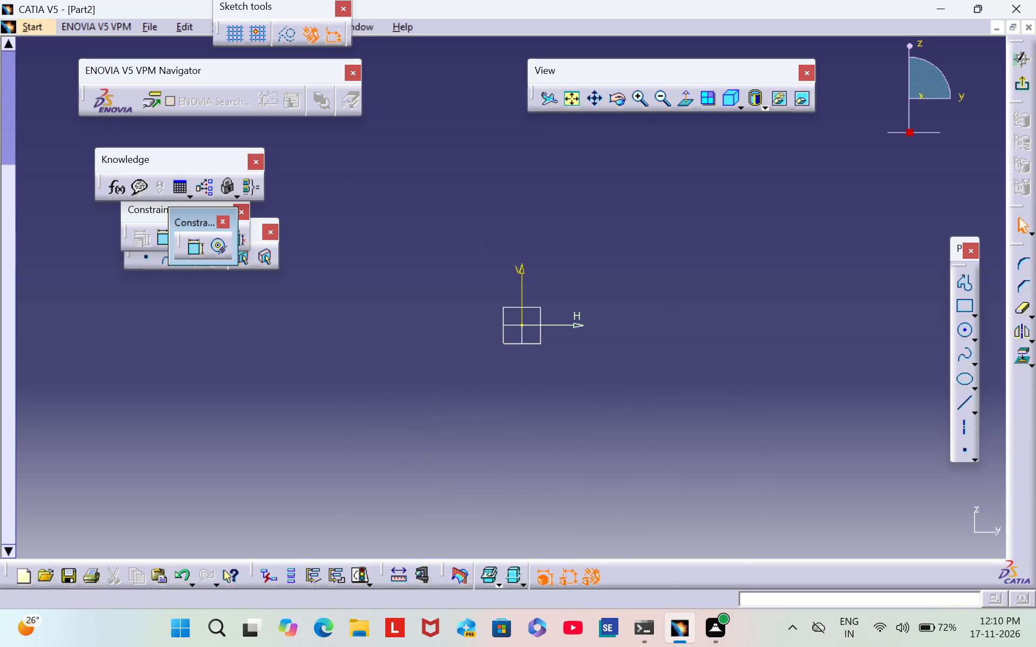
Draw a circle centred on the sketch origin, about 228 mm in diameter.
left_click(965, 334)
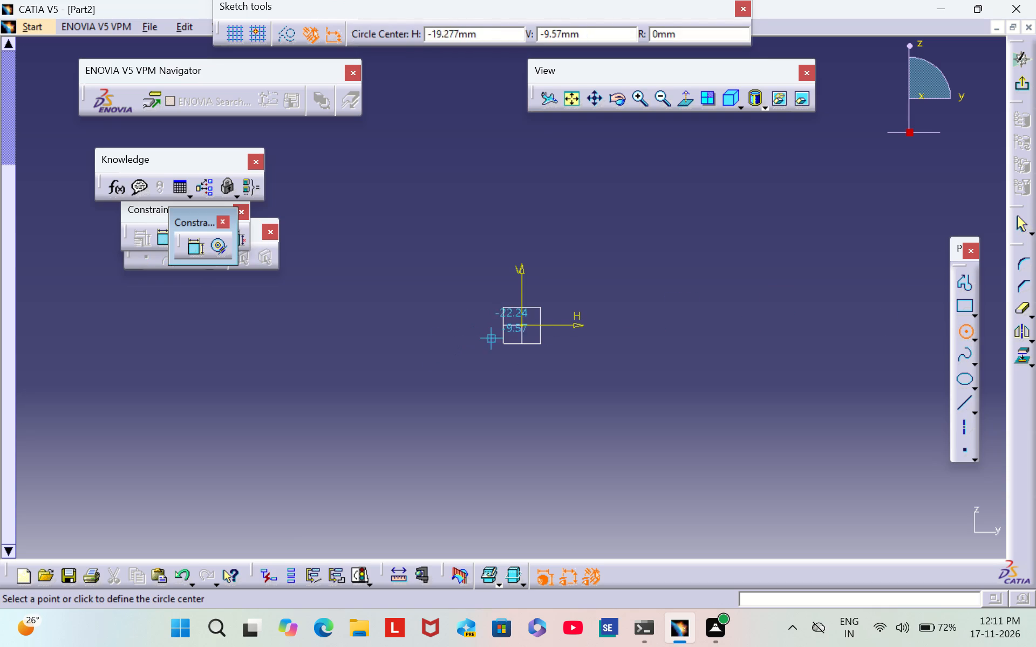
left_click(521, 325)
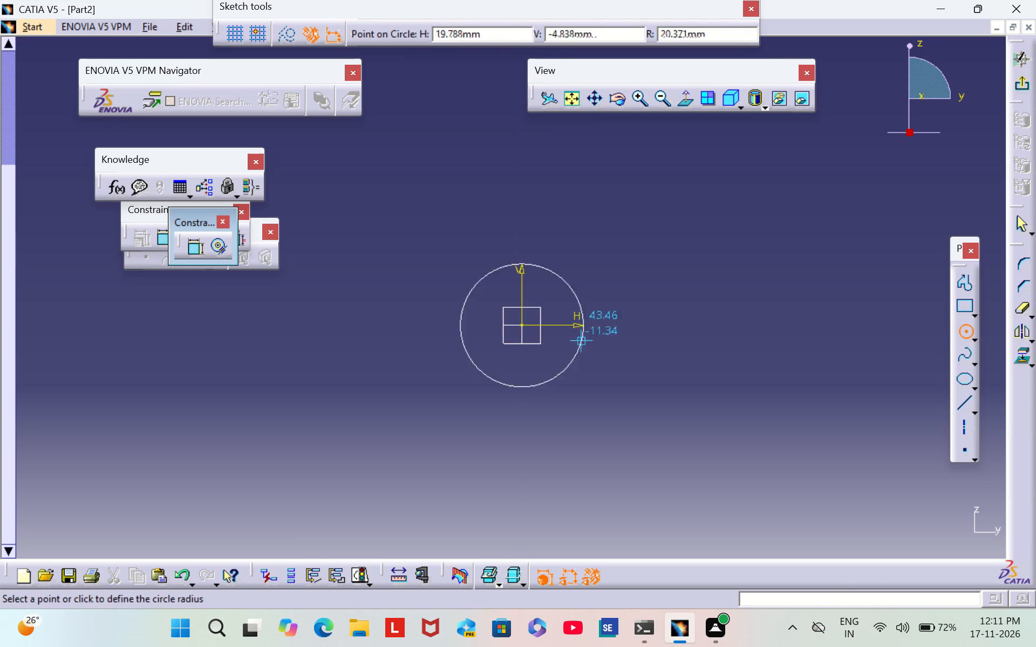
left_click(669, 382)
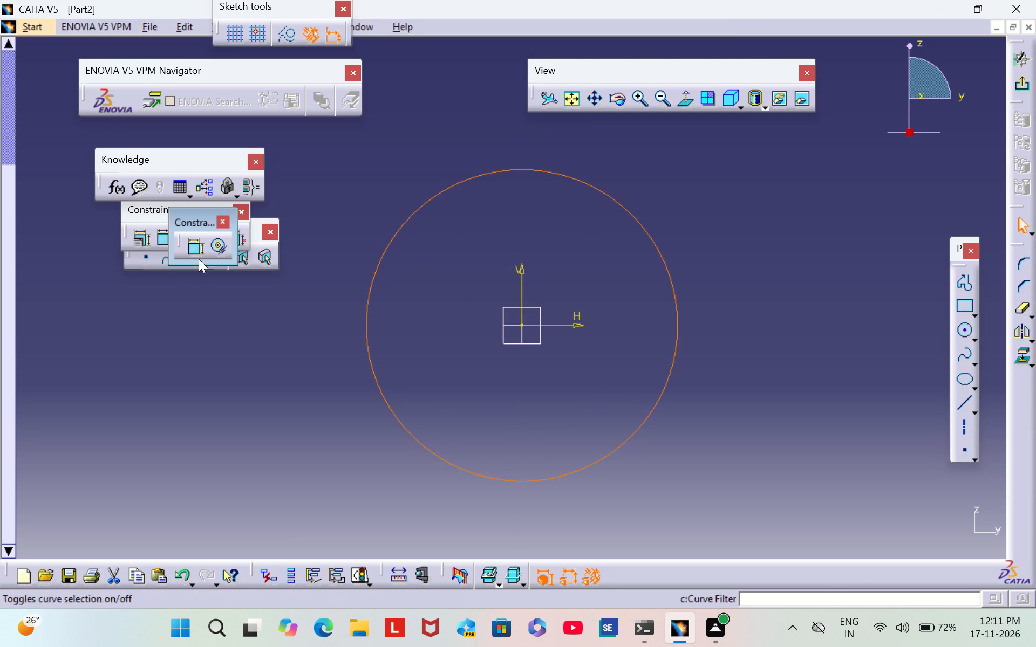
Dimension the origin-centred circle's diameter and set it to 185 mm.
left_click(196, 249)
left_click(716, 204)
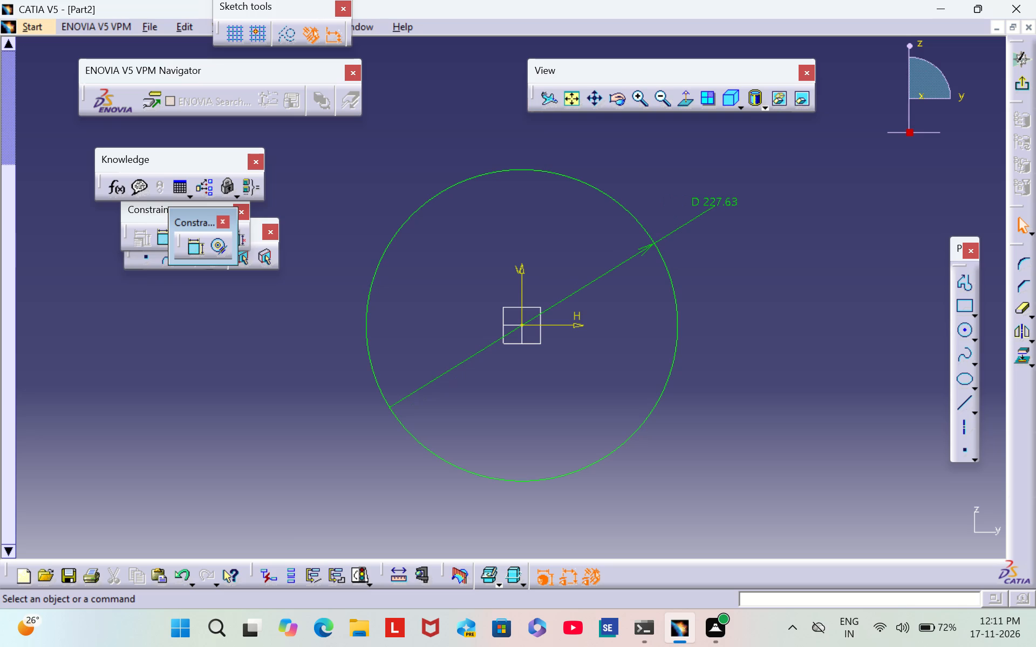
double_click(717, 204)
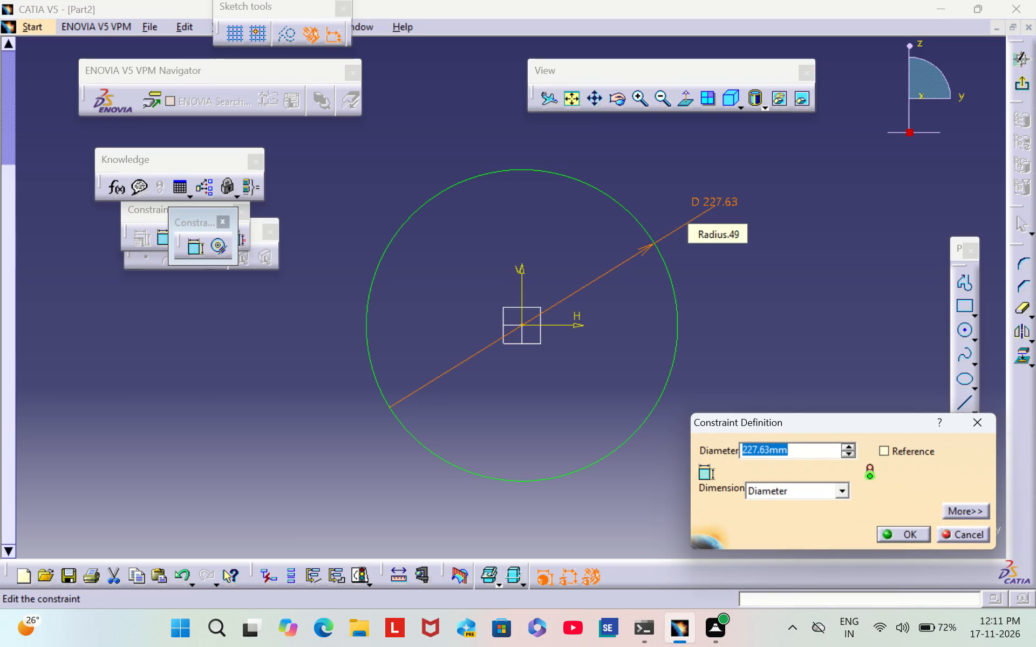
key("BackSpace")
key("1")
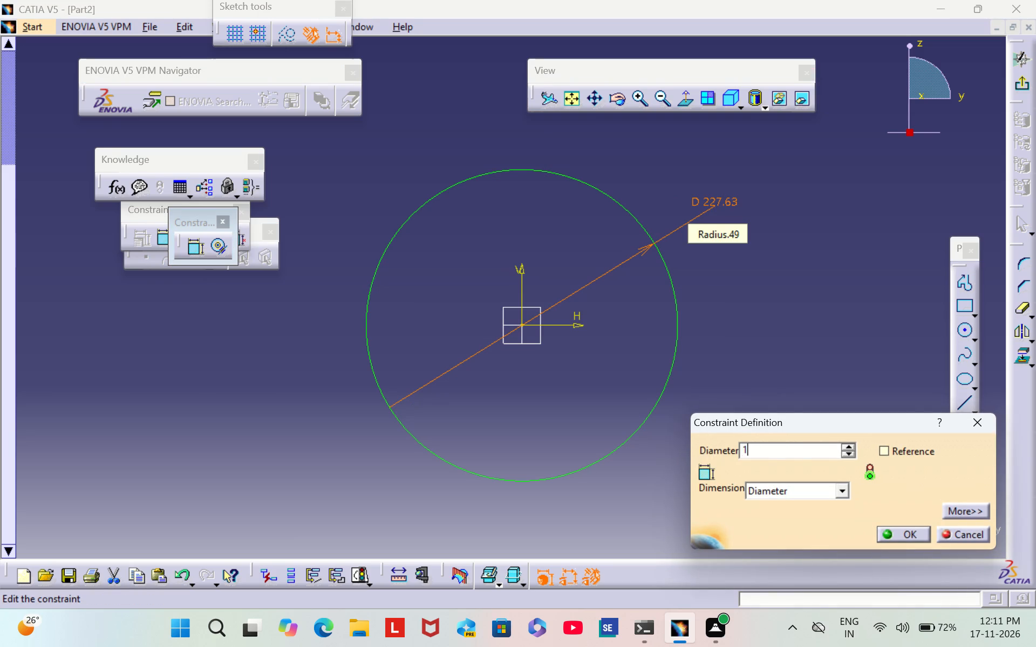
type("85")
key("Return")
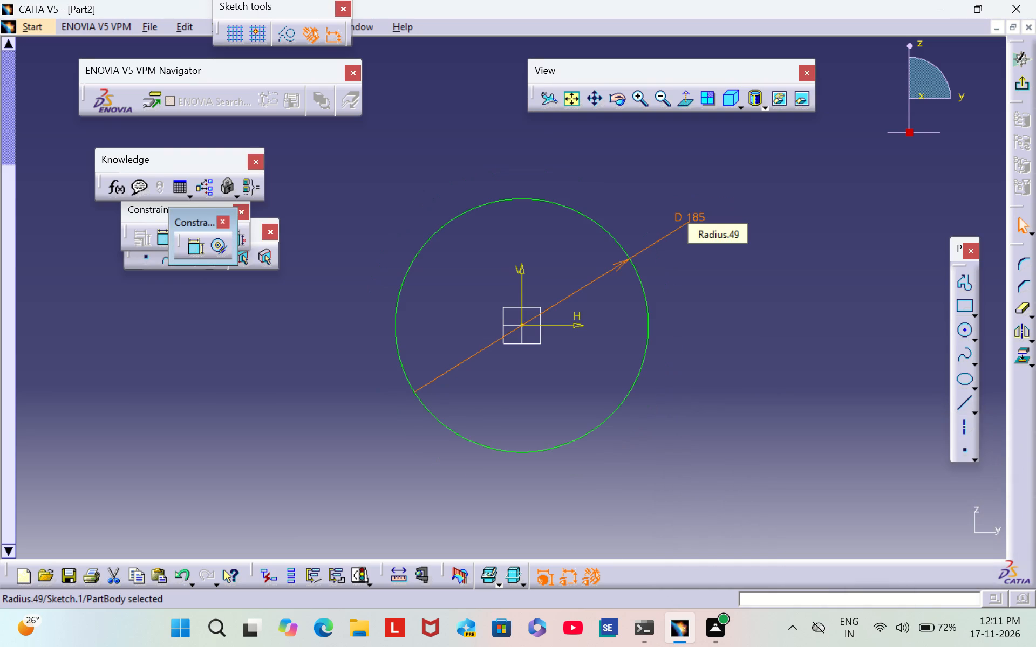
left_click(745, 232)
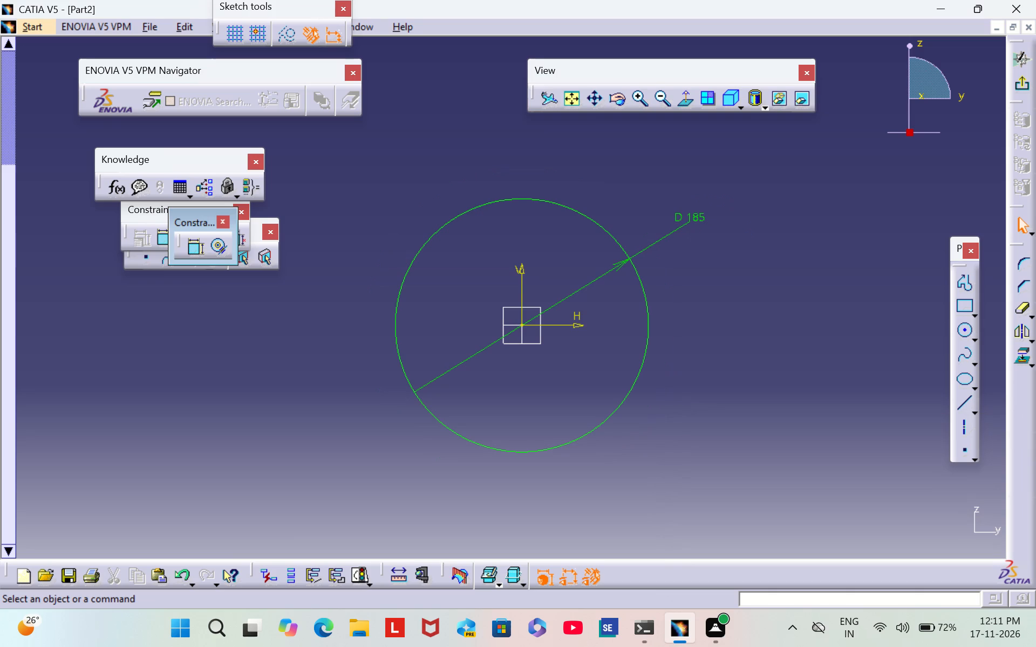
Draw a smaller circle about 43 mm in diameter inside the large one, centred on the vertical axis about 66 mm above the origin.
triple_click(640, 104)
scroll(799, 445, "down", 1)
middle_click_drag(798, 445, 738, 334)
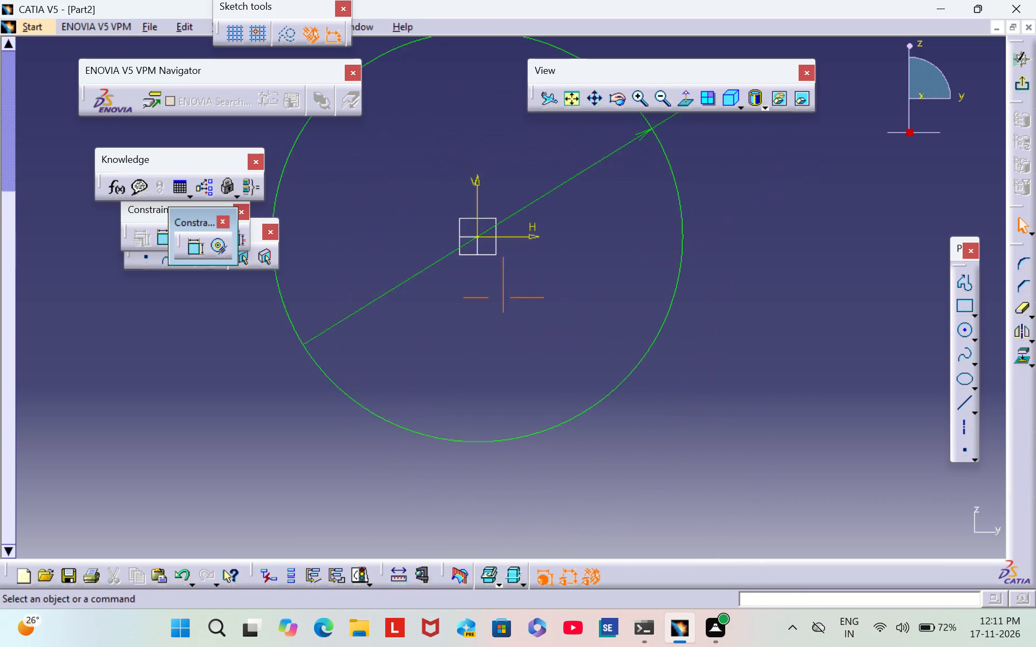
middle_click_drag(738, 334, 762, 423)
scroll(737, 340, "down", 1)
middle_click(762, 423)
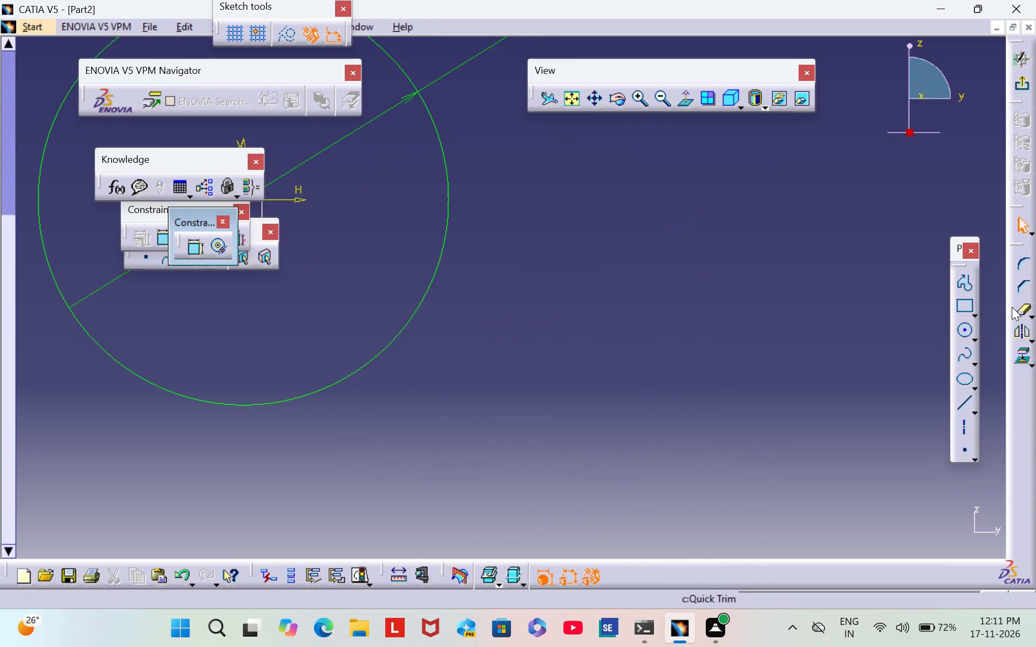
middle_click_drag(603, 353, 805, 462)
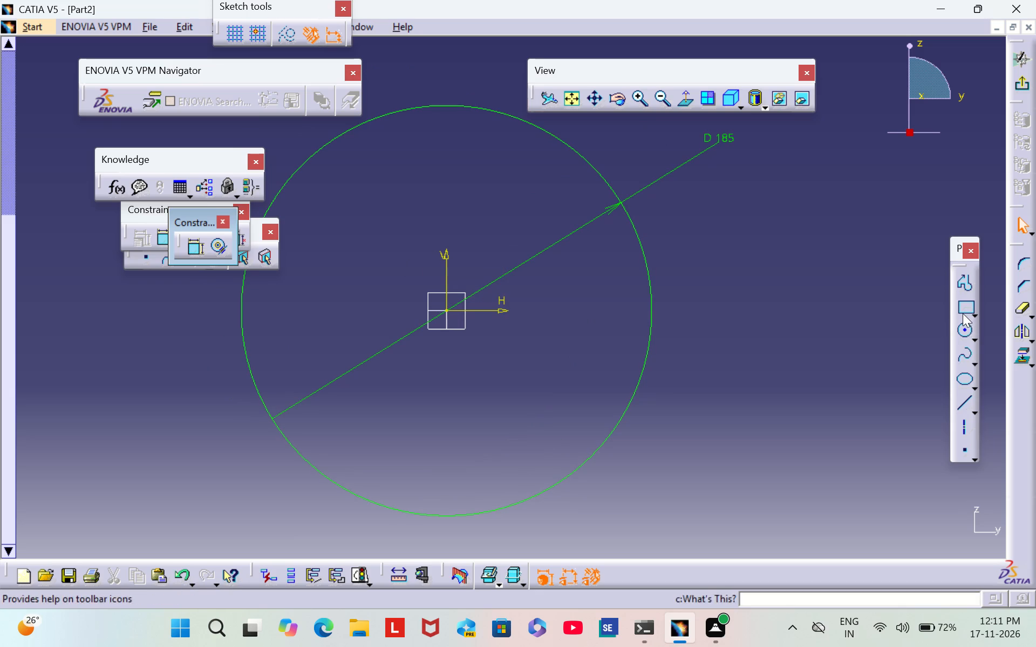
left_click(961, 331)
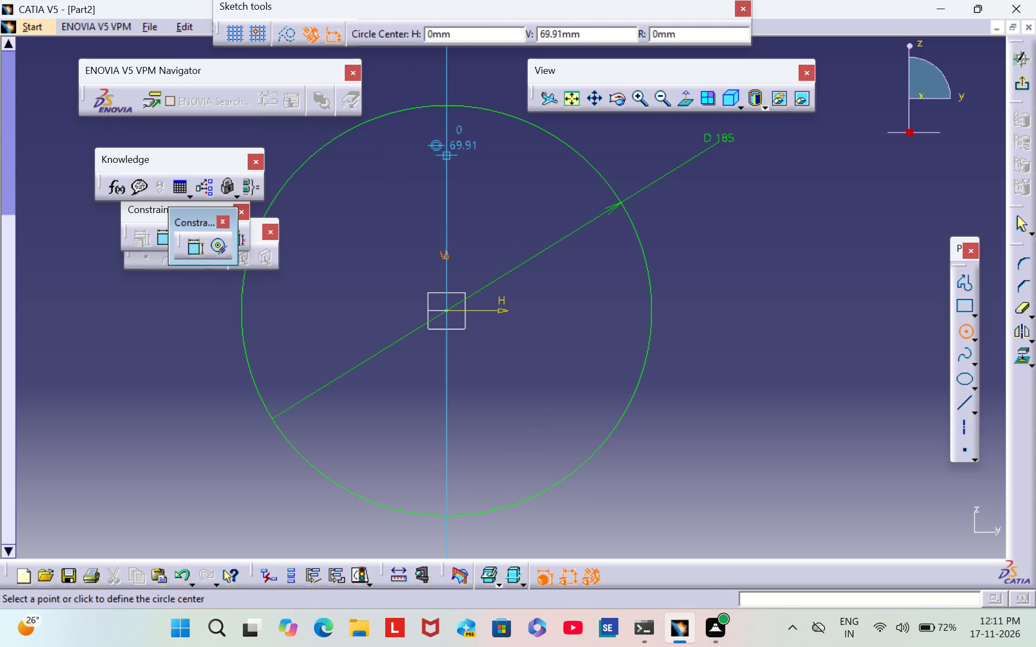
left_click(449, 164)
left_click(478, 202)
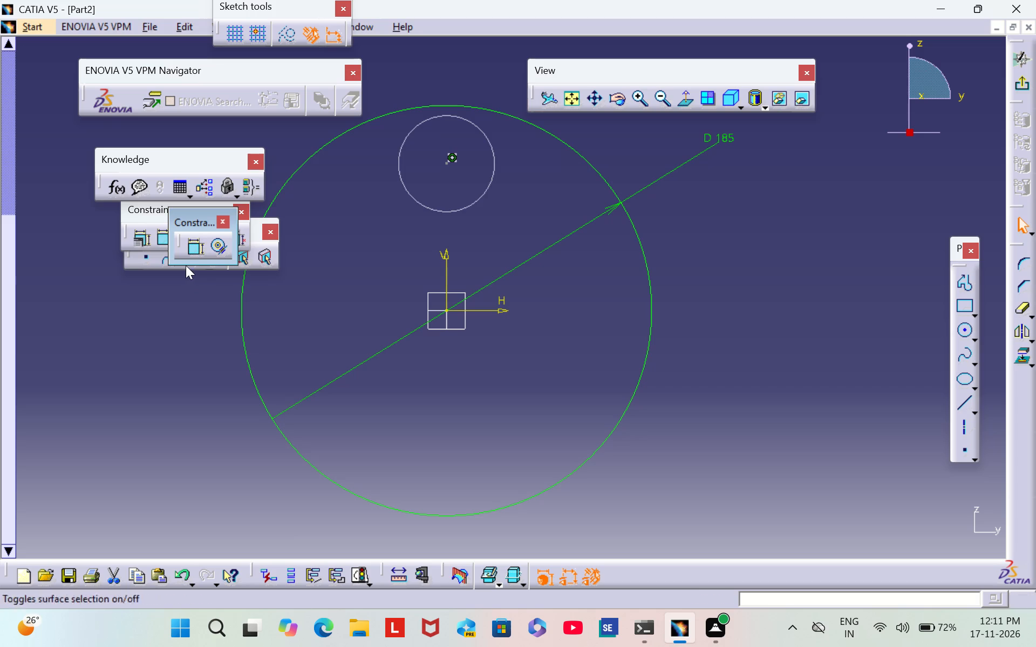
Dimension the inner circle's diameter and set it to 75 mm.
left_click(193, 249)
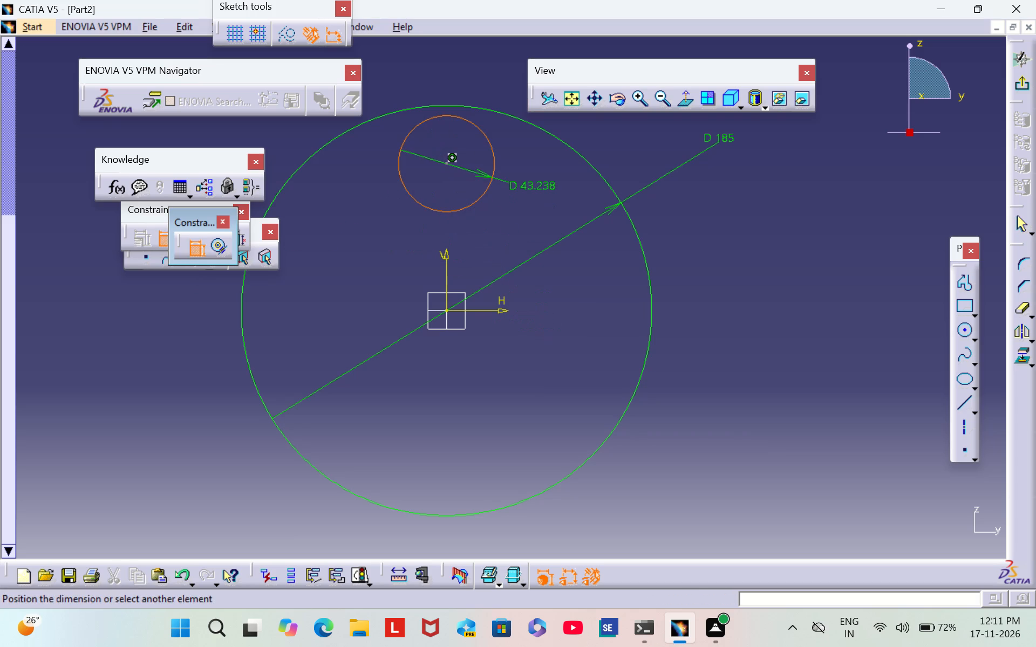
left_click(522, 160)
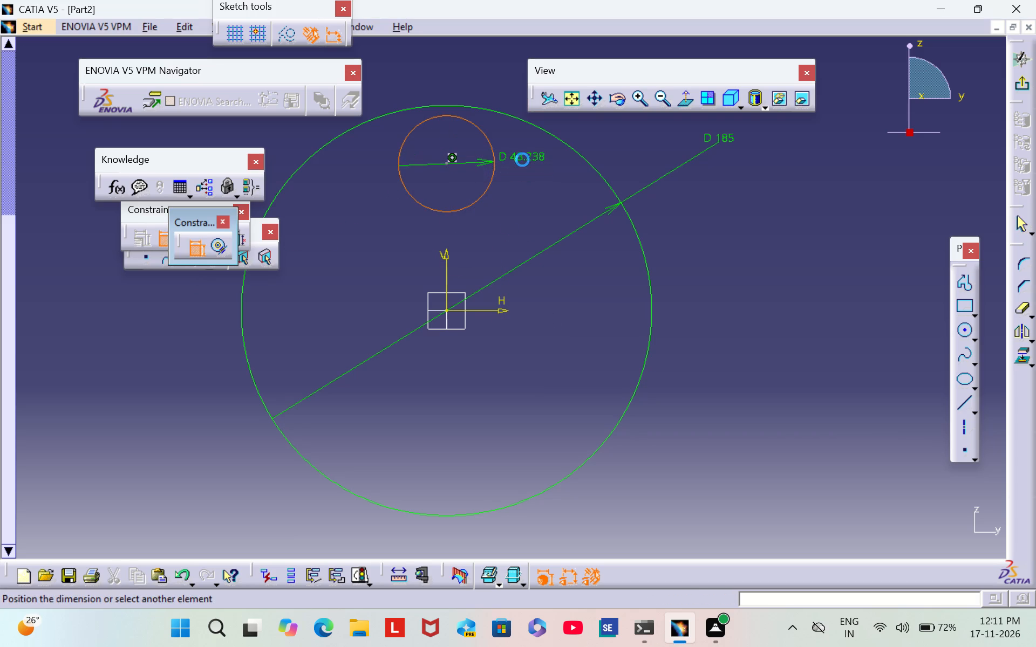
double_click(518, 157)
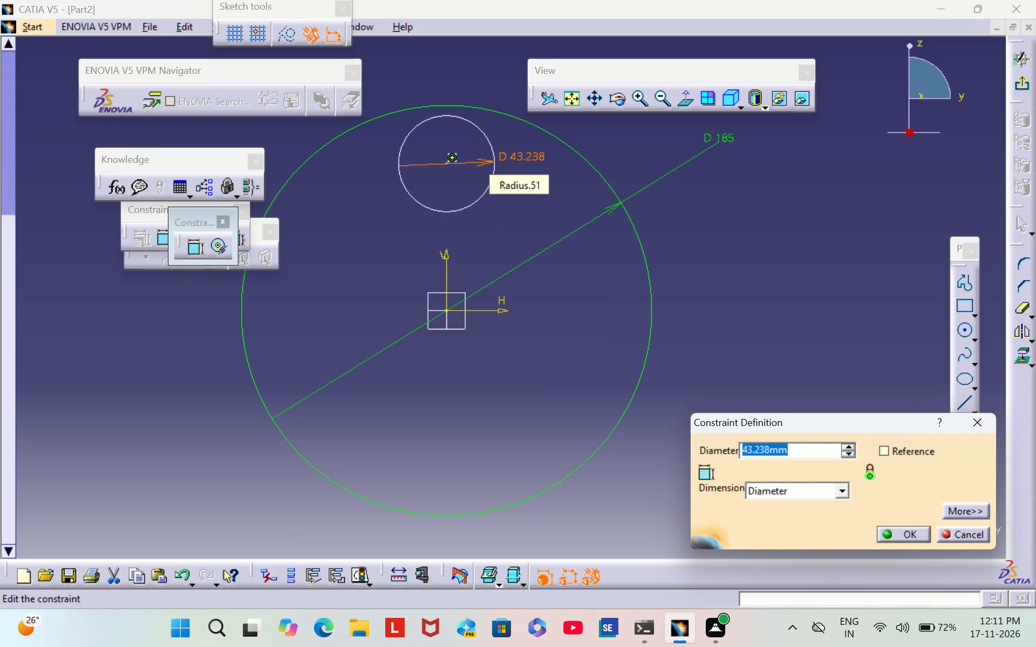
key("BackSpace")
type("75")
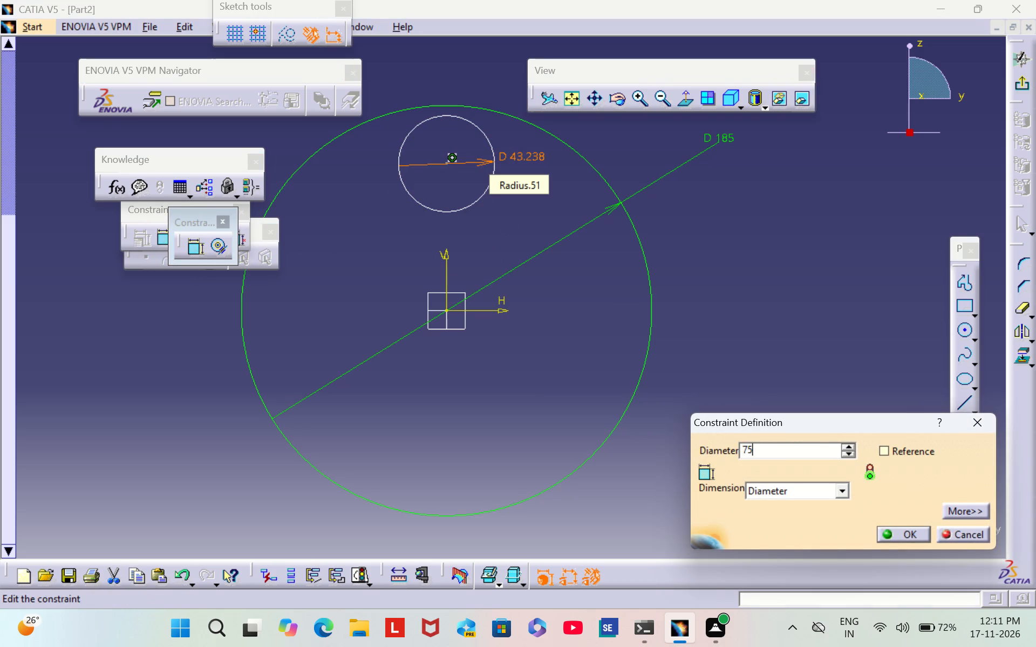
key("Return")
left_click(649, 143)
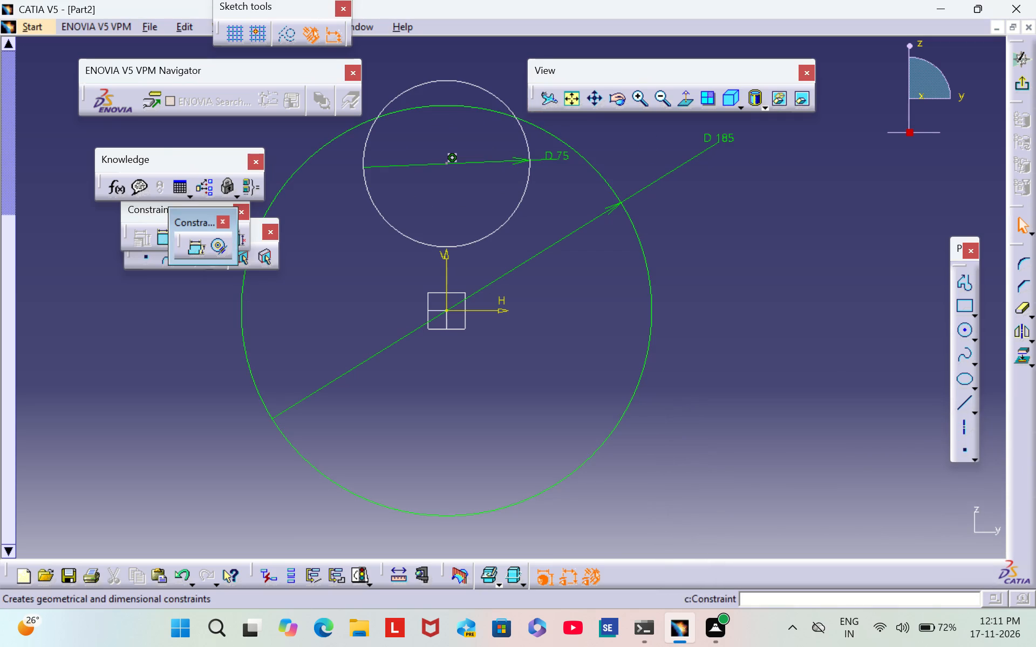
Constrain the 75 mm circle's centre to lie 42 mm above the horizontal axis.
double_click(192, 252)
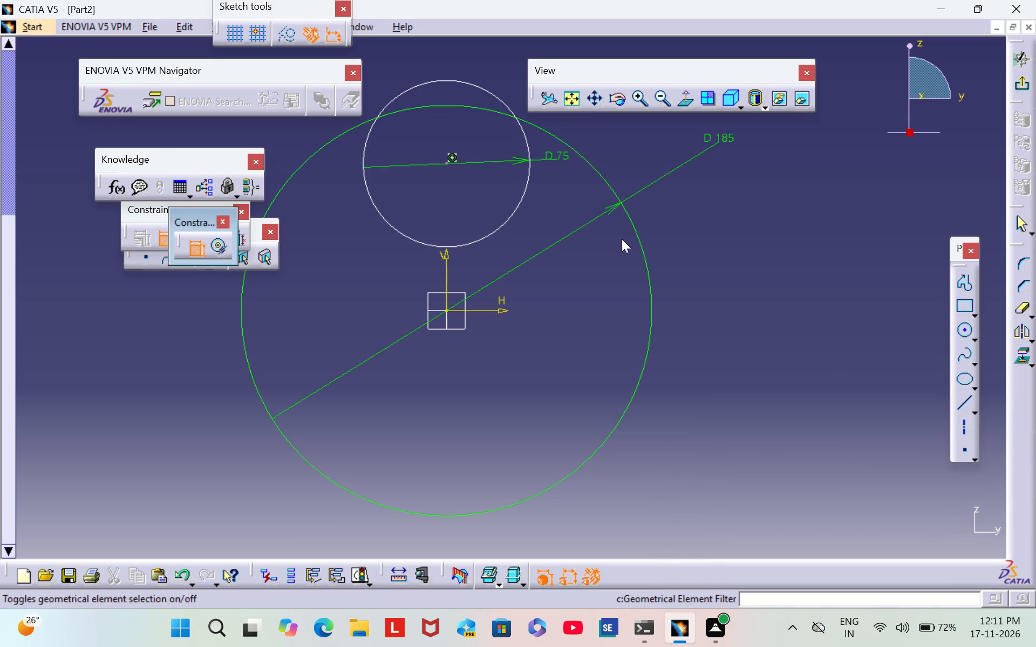
left_click(447, 162)
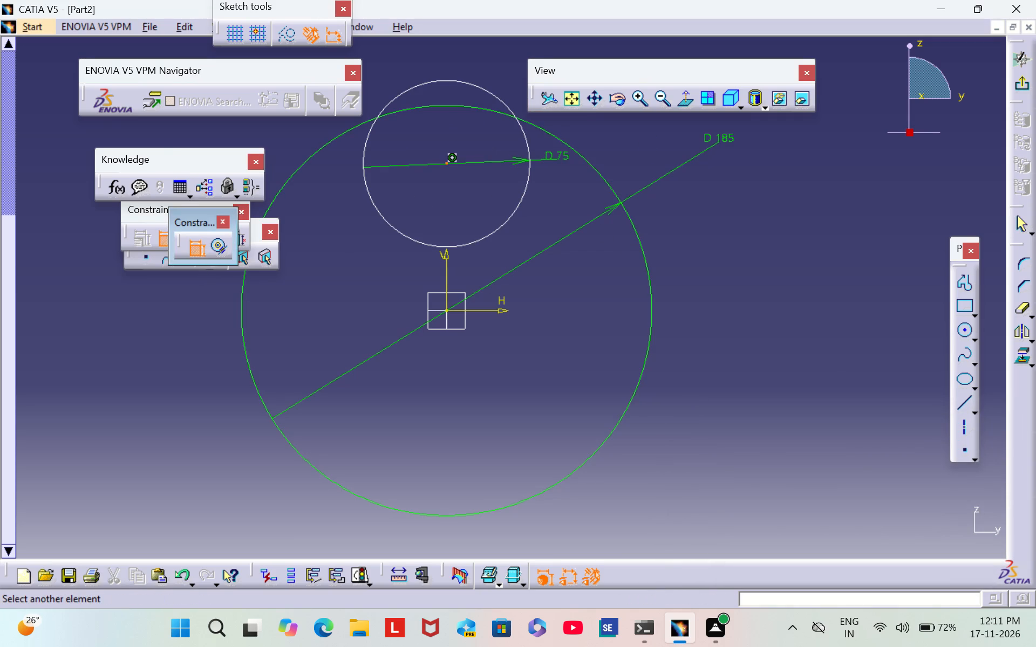
left_click(496, 307)
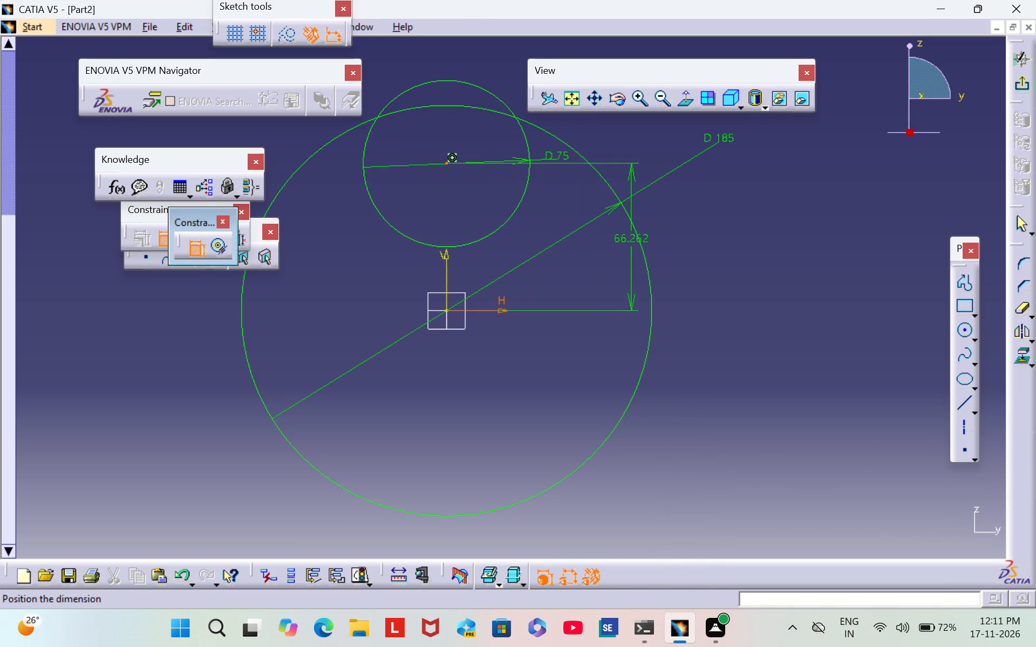
left_click(609, 252)
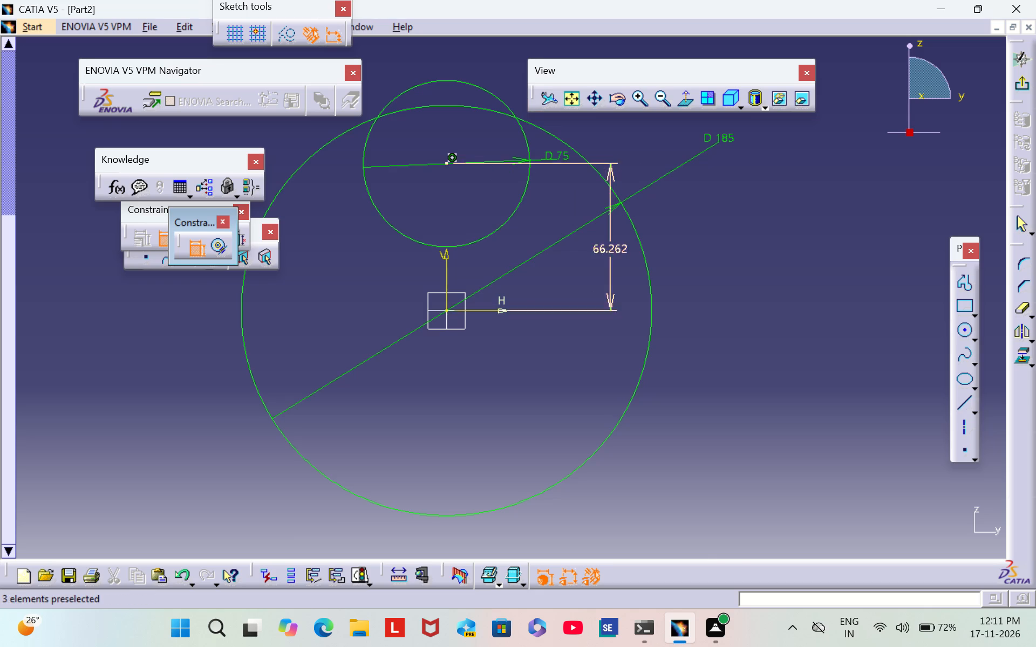
double_click(611, 249)
key("BackSpace")
type("42")
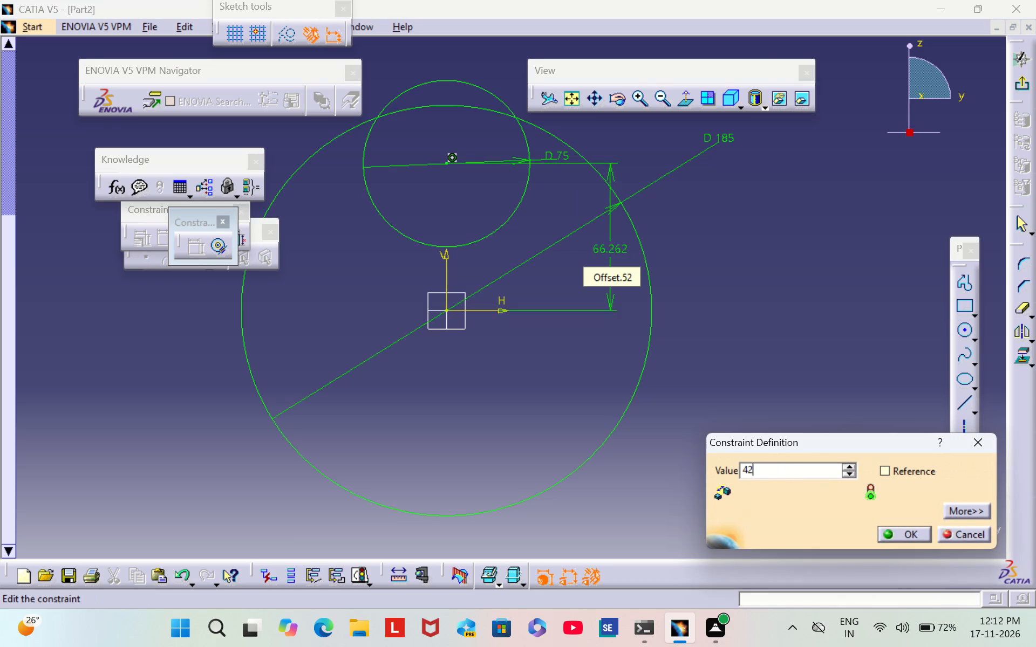
key("Return")
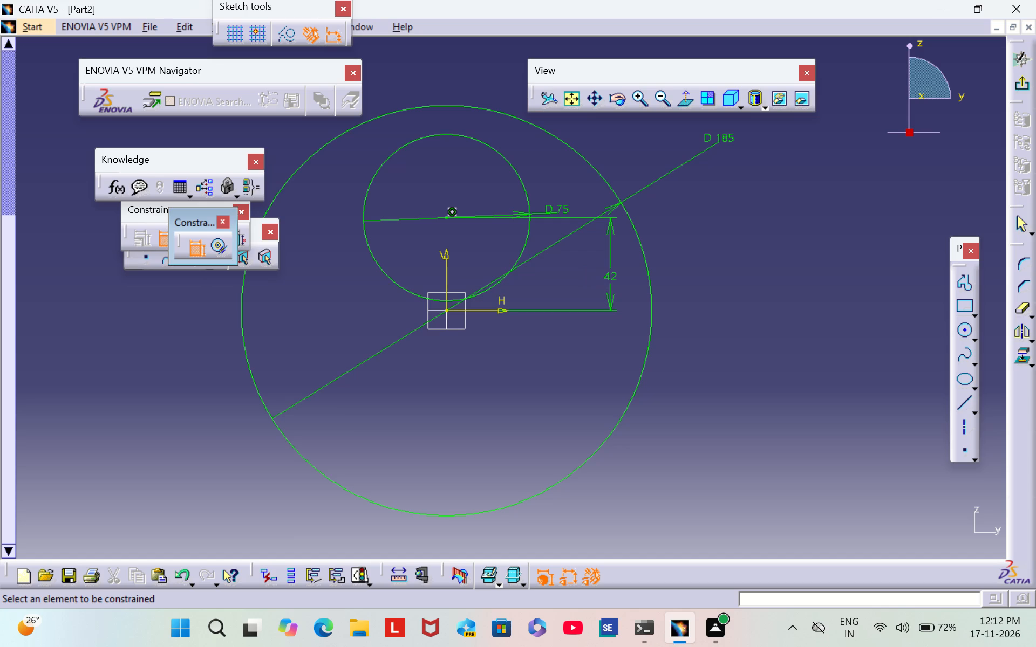
Draw a small circle inside the 185 mm circle near its lower-left edge, clear of the 75 mm circle.
left_click(959, 334)
left_click(338, 444)
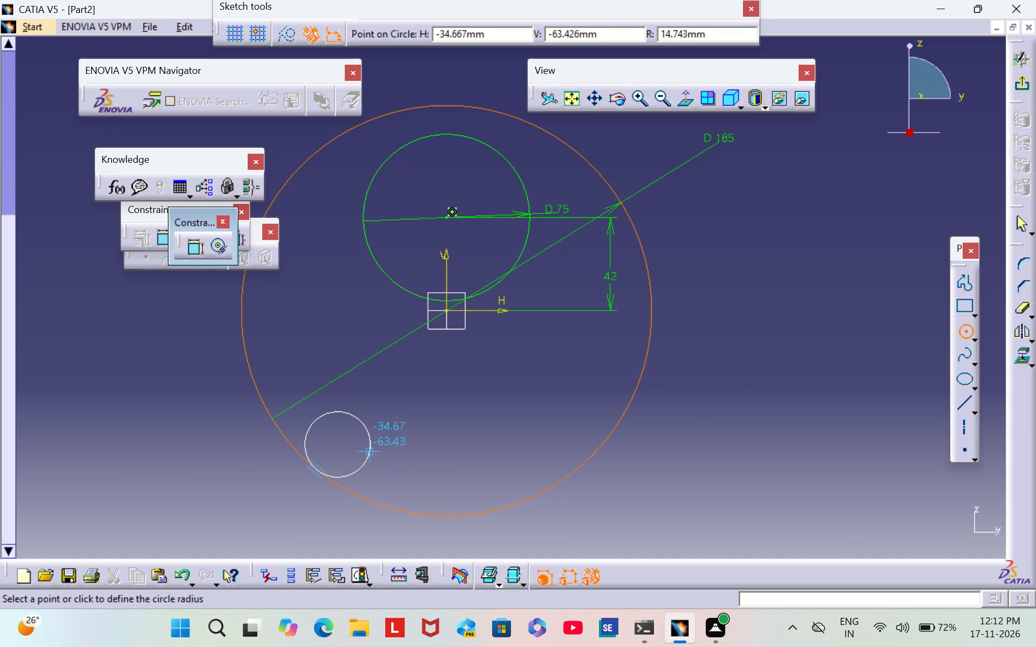
left_click(360, 443)
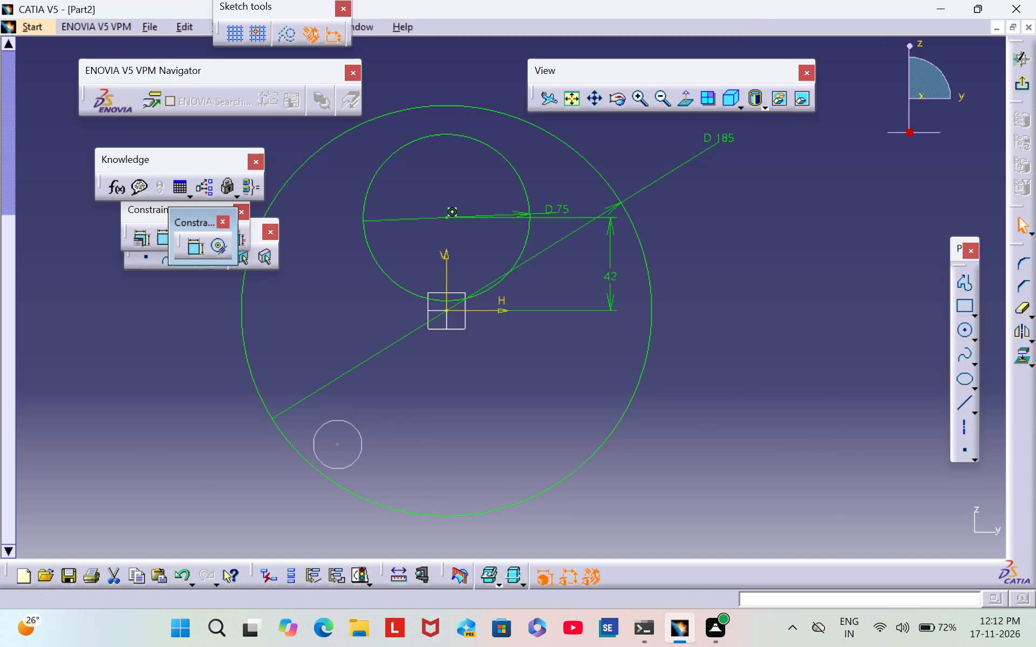
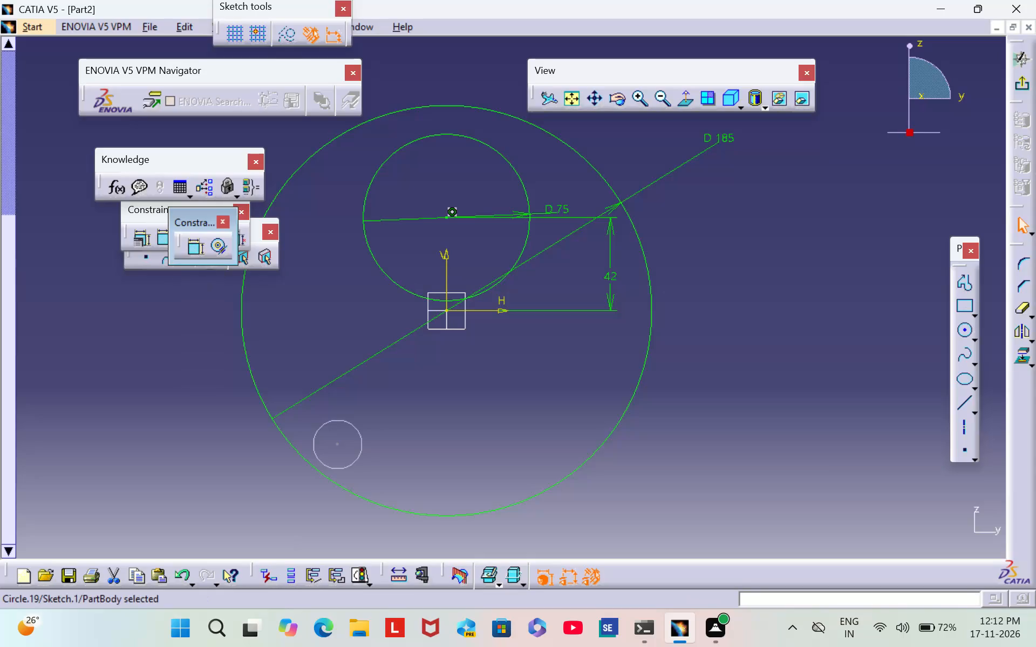
Make the small lower-left circle tangent to the 185 mm circle.
left_click(204, 459)
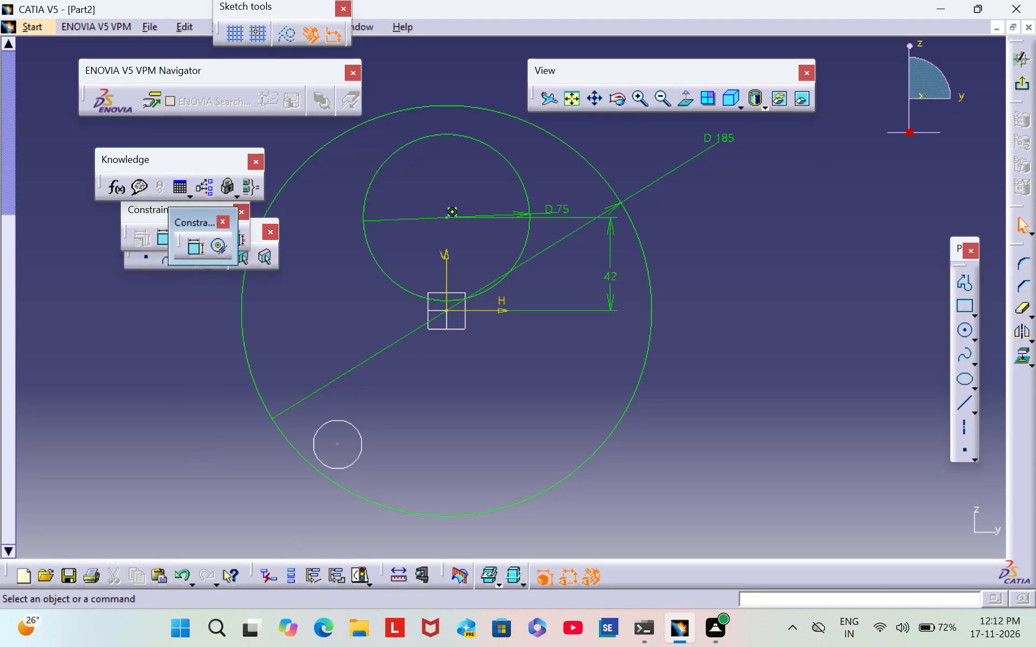
double_click(190, 249)
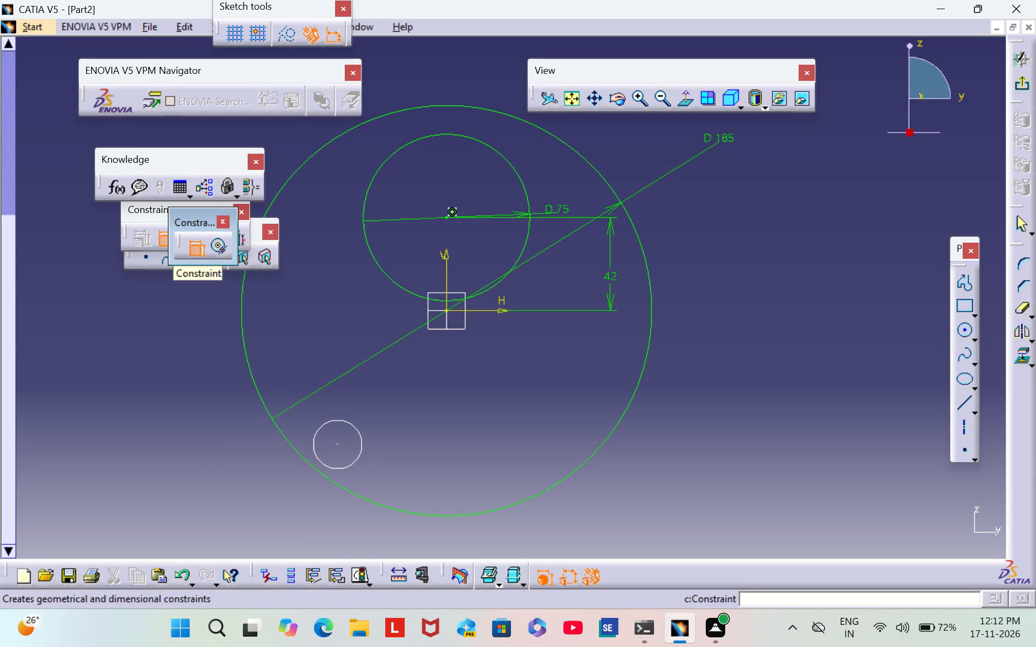
left_click(336, 468)
left_click(339, 486)
right_click(295, 458)
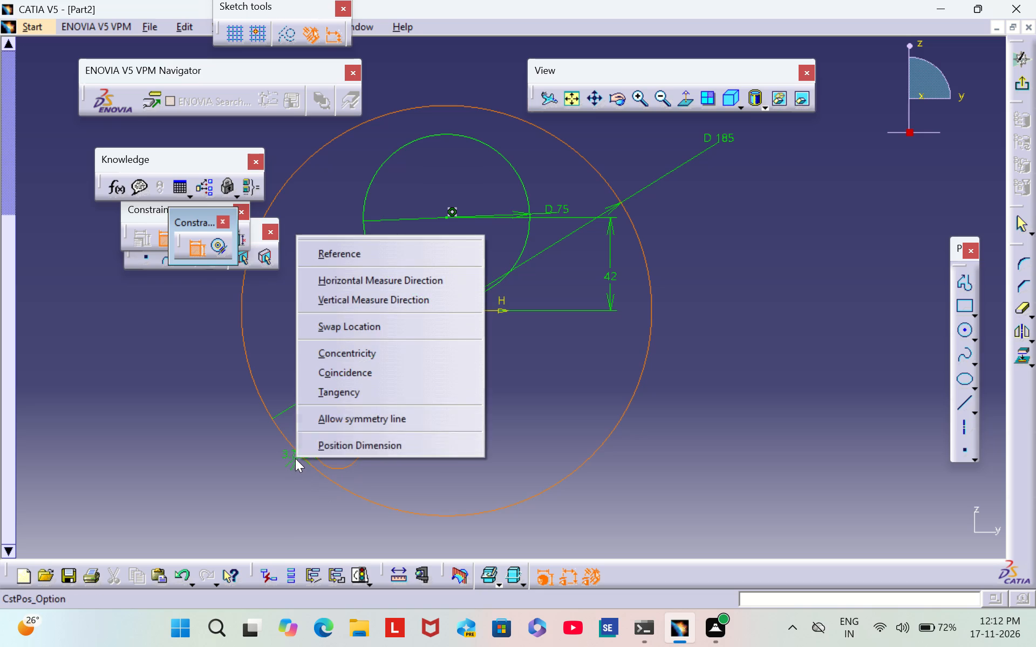
left_click(376, 396)
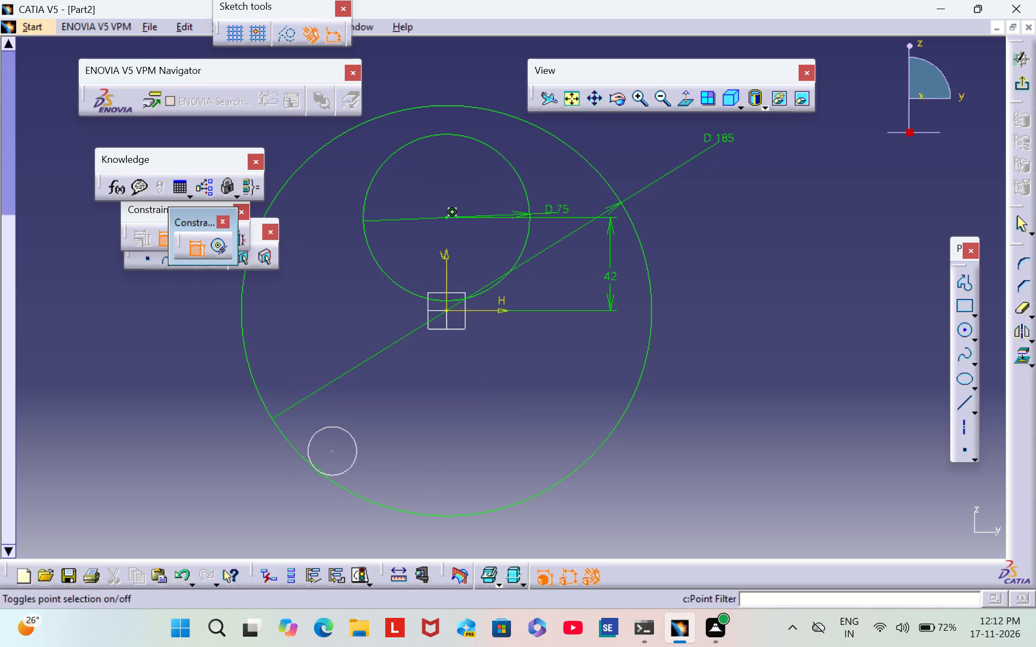
Dimension the small tangent circle's diameter and set it to 40 mm.
left_click(356, 446)
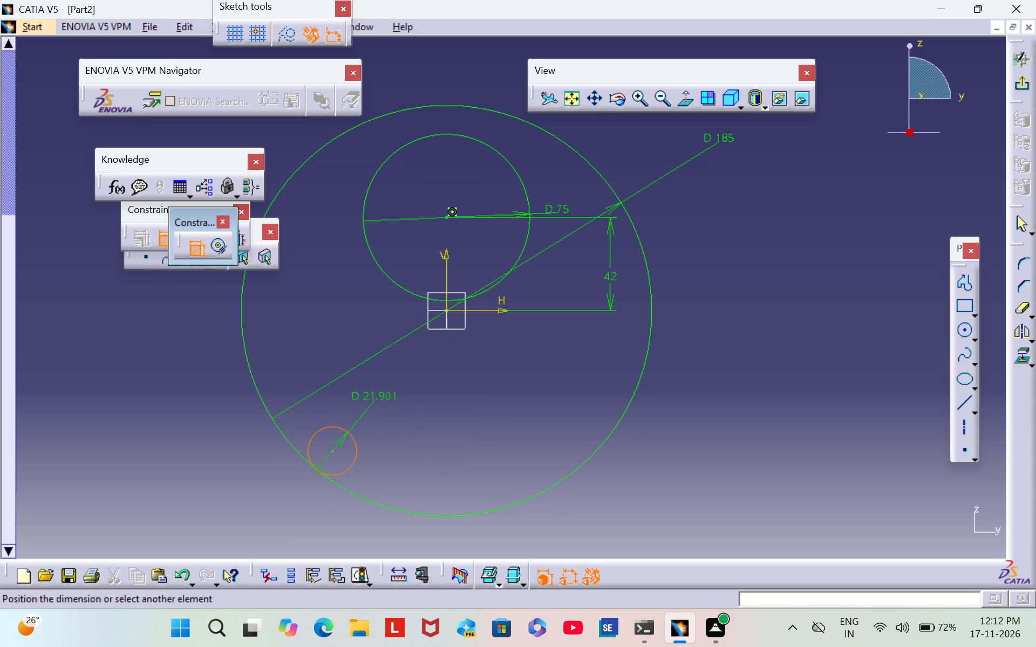
left_click(397, 422)
double_click(403, 421)
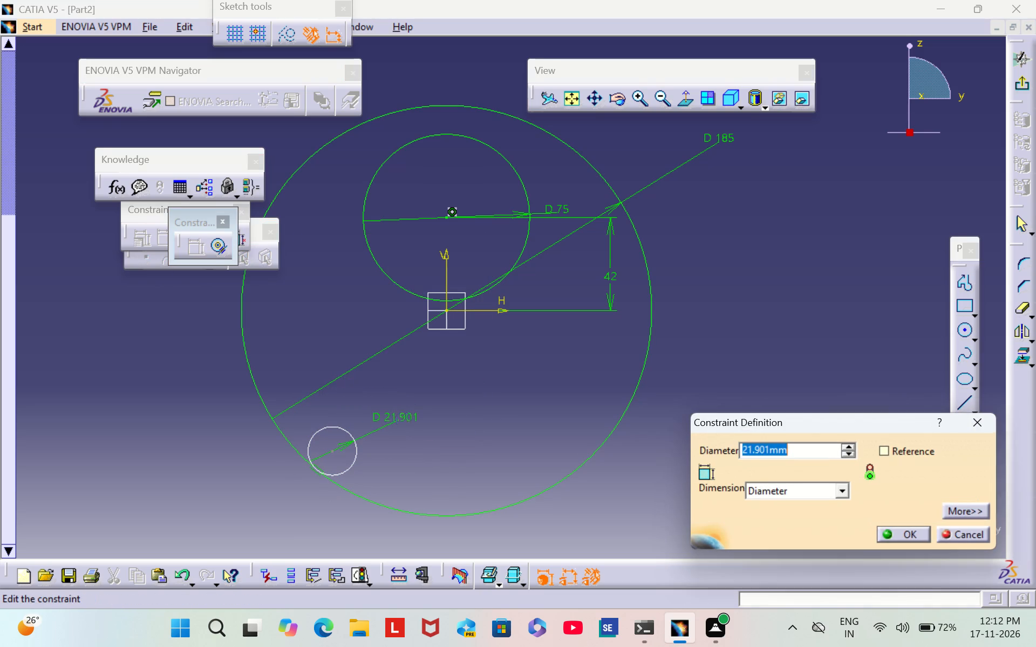
key("BackSpace")
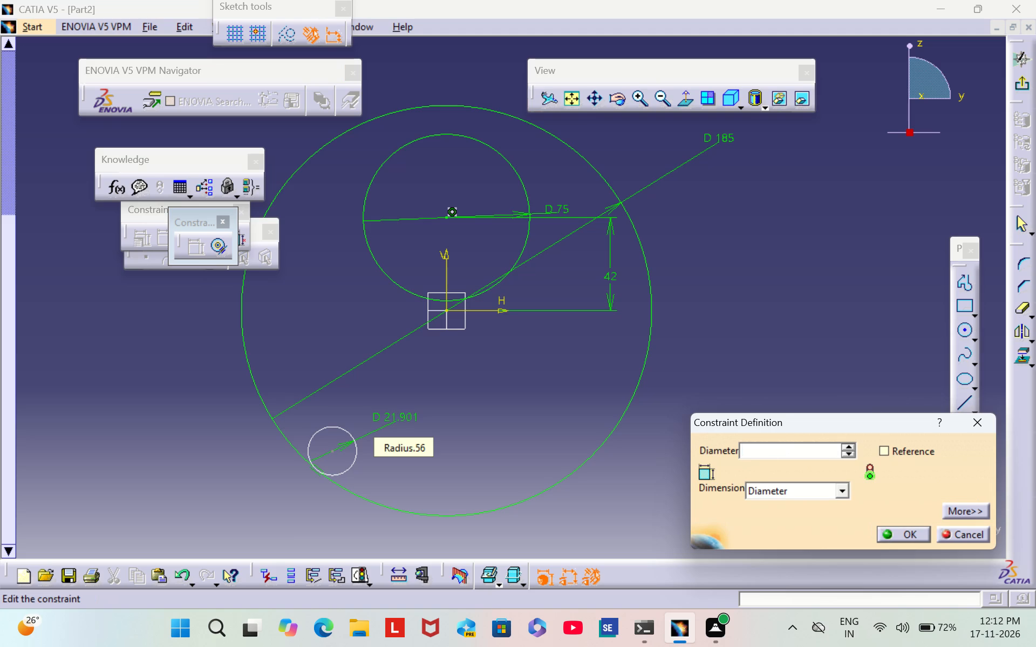
type("40")
key("Return")
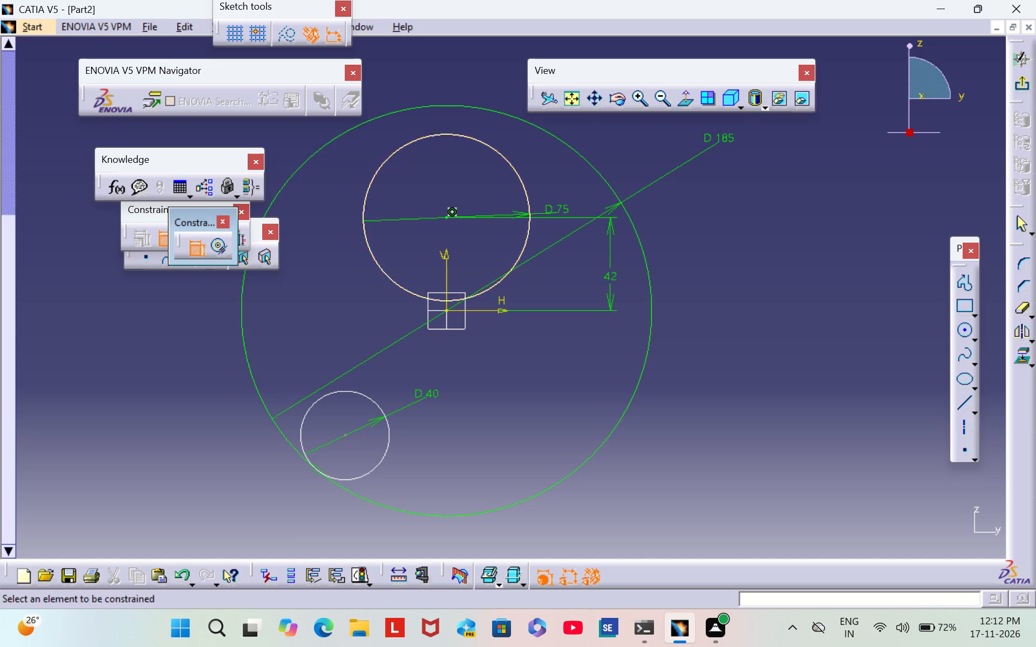
Dimension the 40 mm circle's centre from the vertical axis and set the distance to 60 mm.
left_click(447, 268)
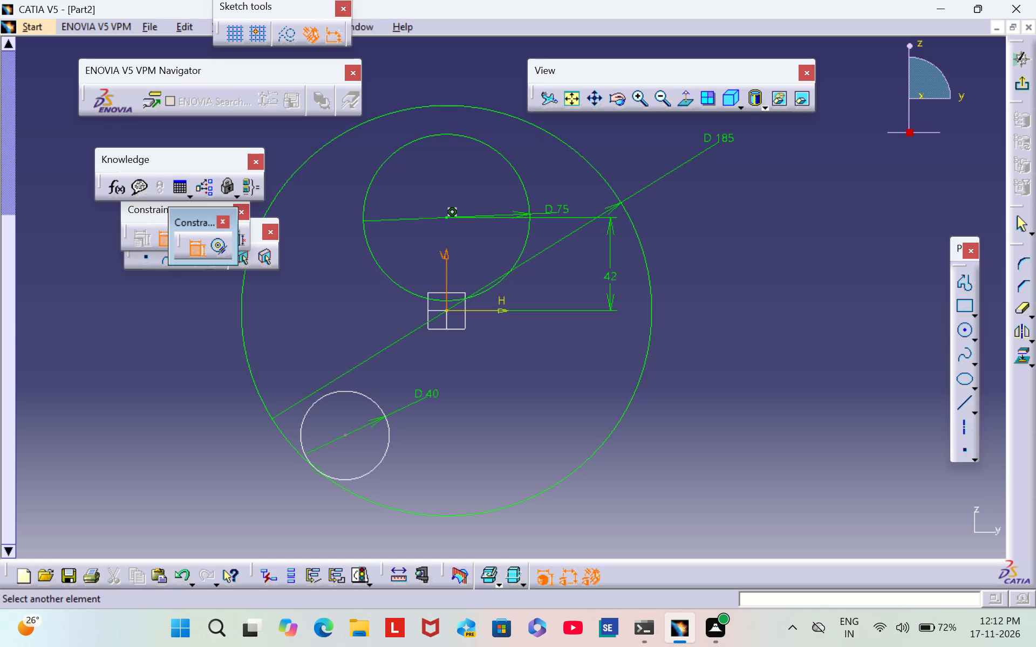
left_click(343, 434)
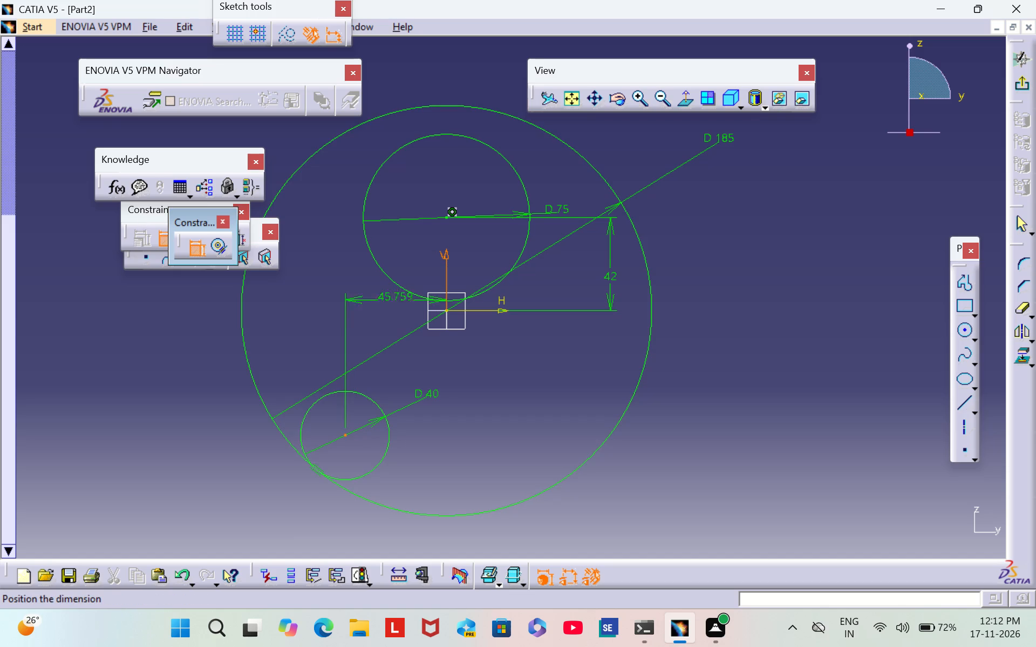
left_click(478, 366)
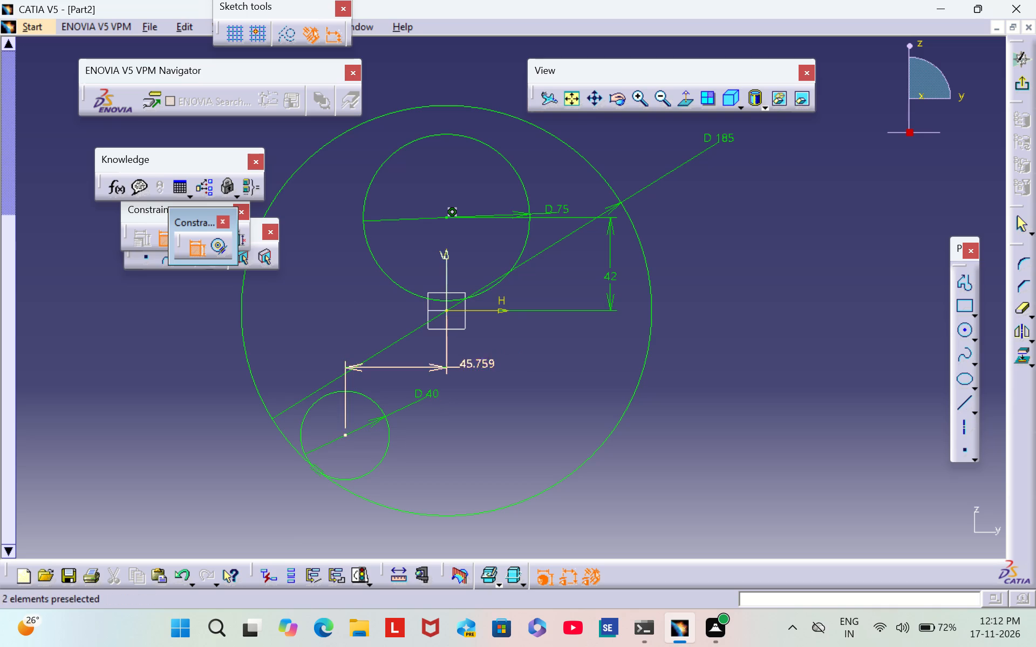
double_click(484, 364)
key("BackSpace")
type("60")
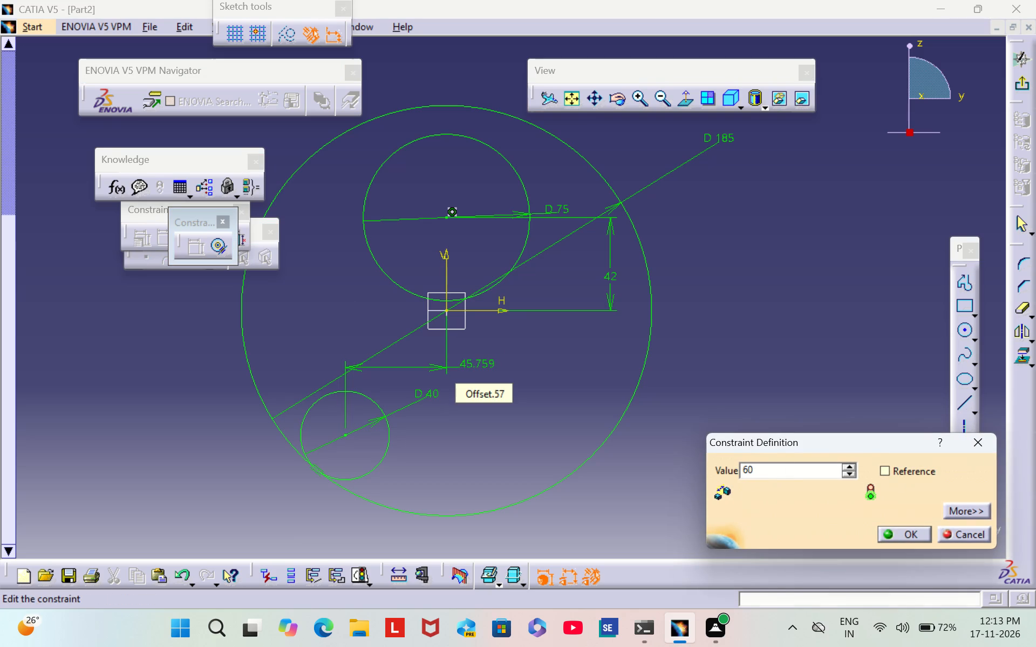
key("Return")
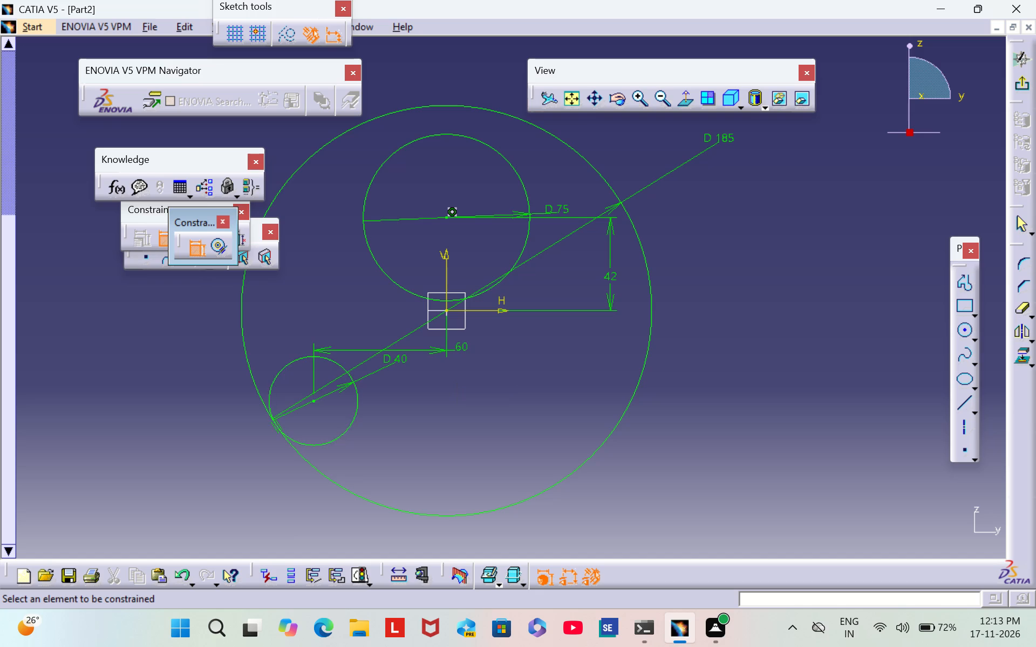
Draw a vertical line about 66 mm long between the 75 mm and 185 mm circles, about 52 mm left of the vertical axis.
scroll(614, 489, "down", 2)
middle_click_drag(614, 488, 615, 487)
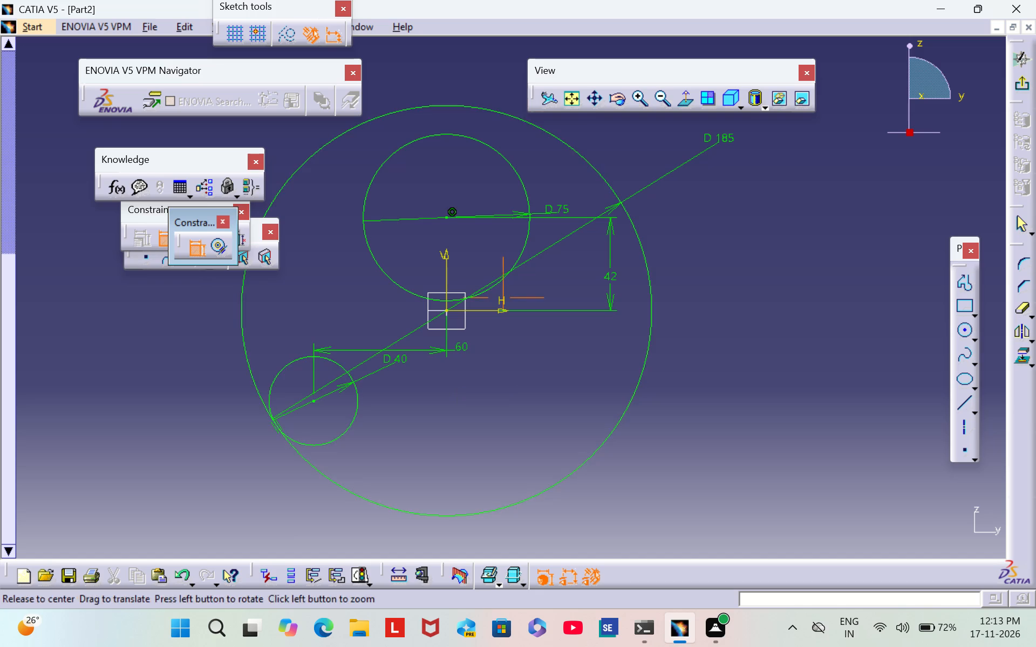
middle_click_drag(615, 487, 677, 470)
middle_click(677, 470)
middle_click_drag(673, 464, 696, 488)
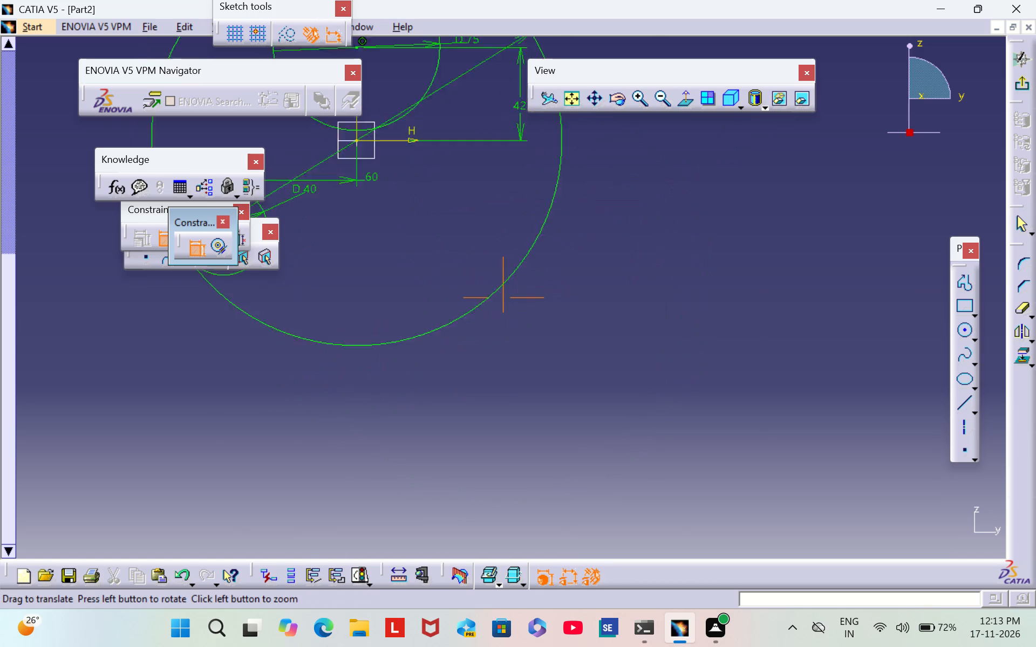
middle_click_drag(696, 488, 610, 632)
middle_click_drag(610, 632, 1035, 545)
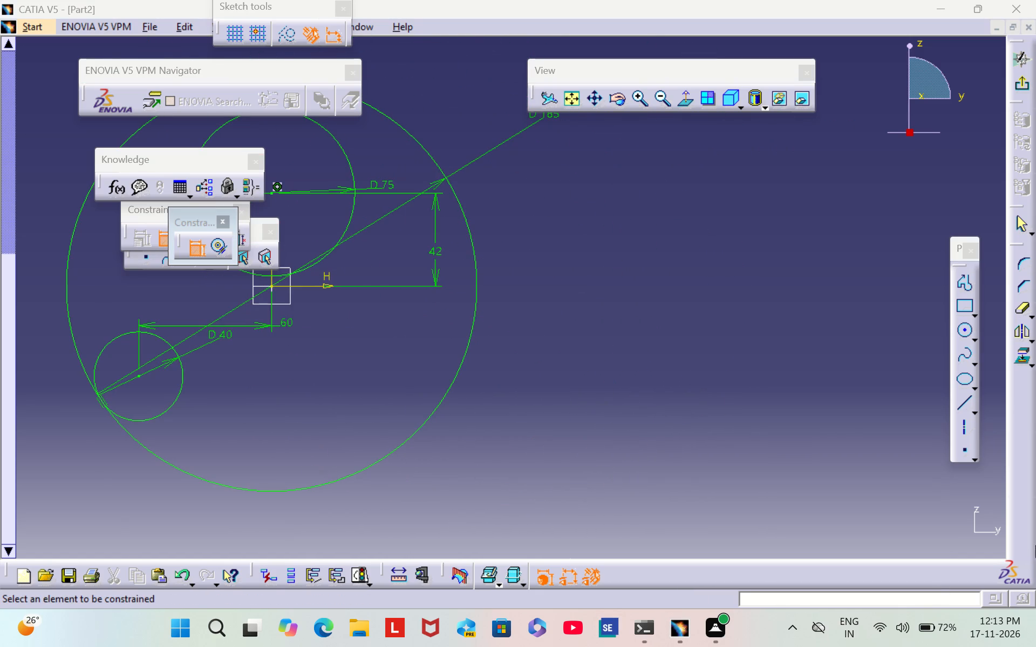
middle_click_drag(1035, 545, 1035, 543)
middle_click_drag(575, 349, 952, 402)
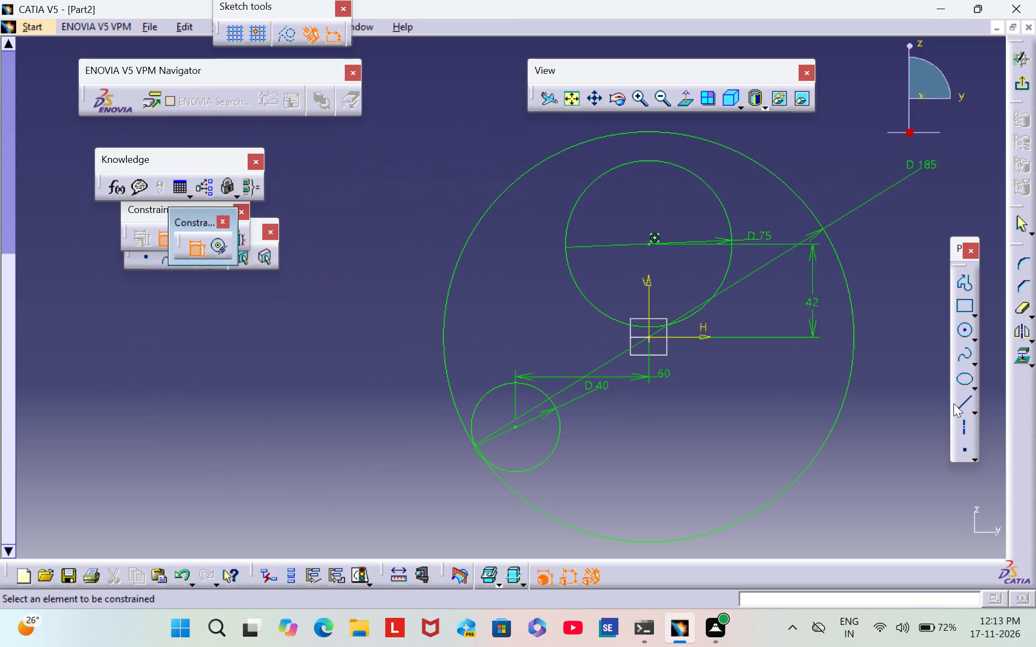
middle_click_drag(952, 402, 845, 328)
middle_click_drag(883, 393, 831, 374)
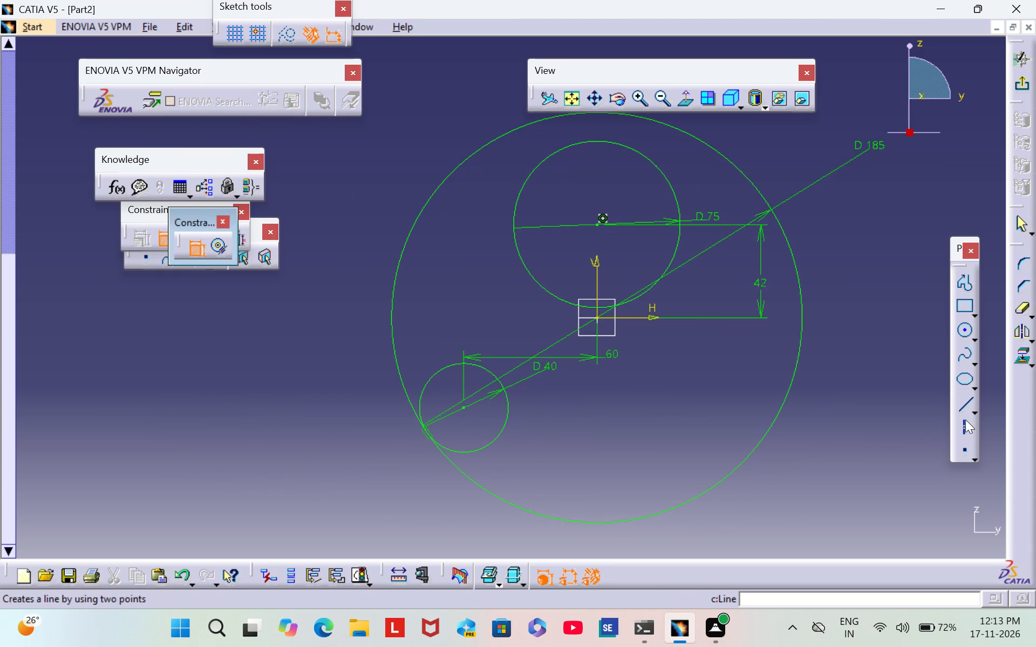
left_click(963, 403)
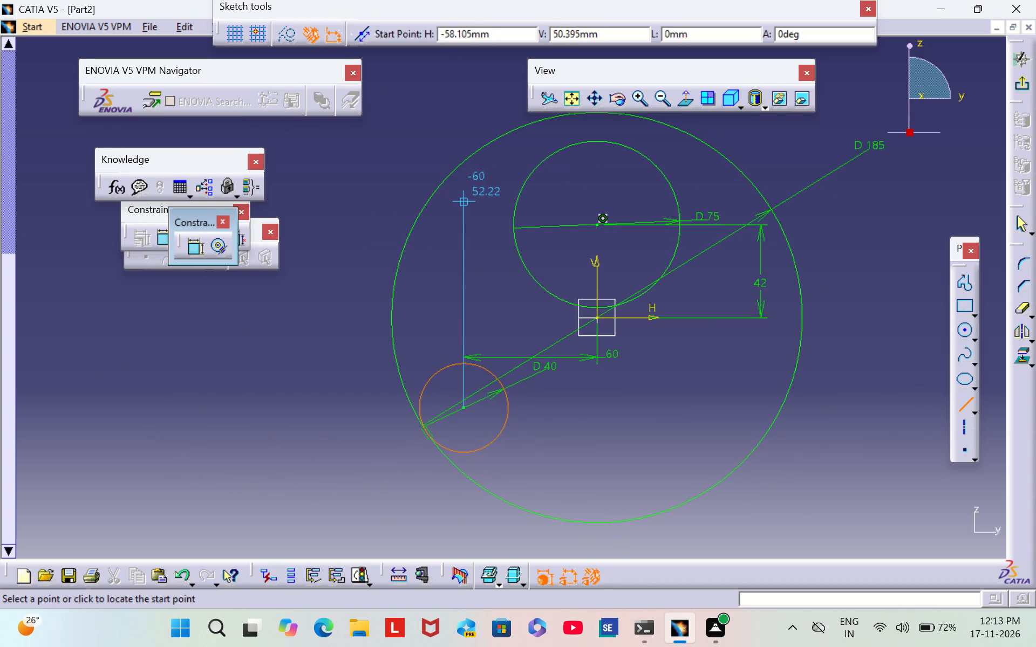
left_click(481, 203)
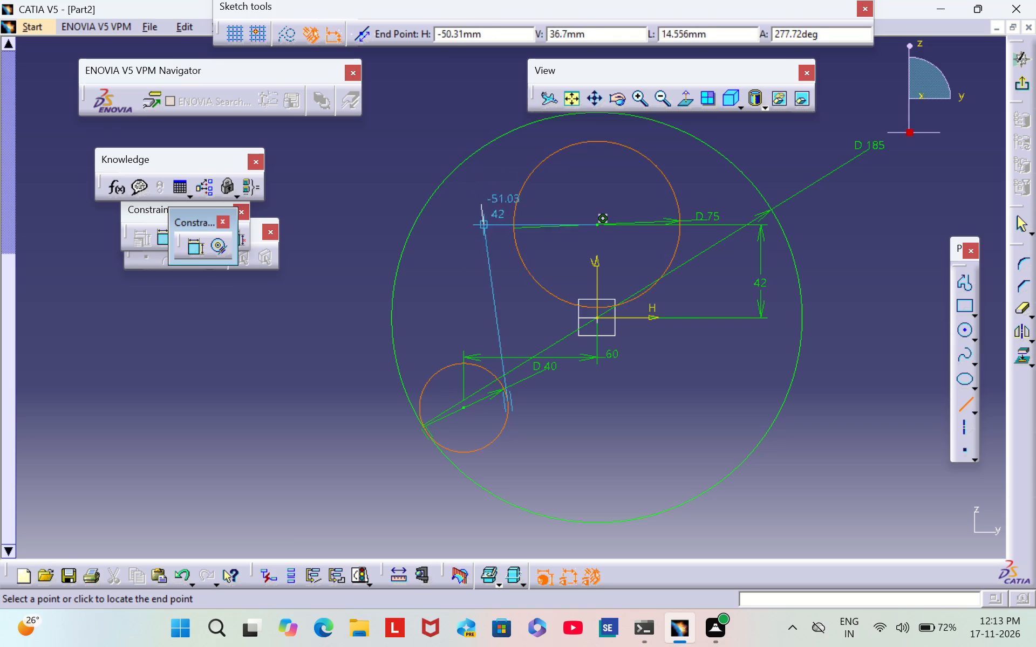
left_click(480, 351)
left_click(235, 413)
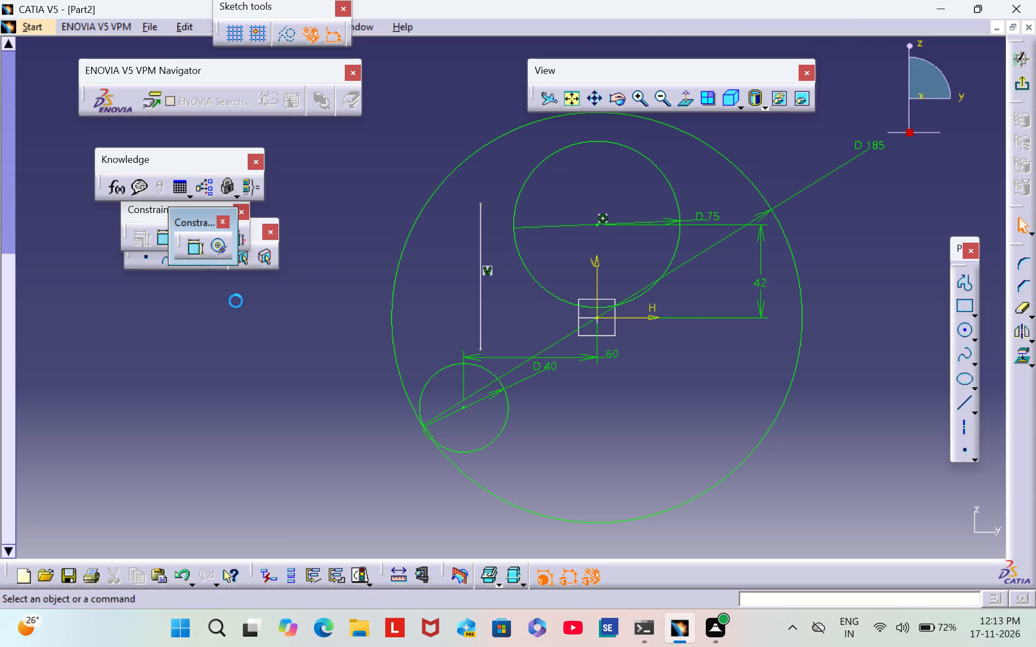
Make the vertical line tangent to the left side of the 75 mm circle.
double_click(195, 257)
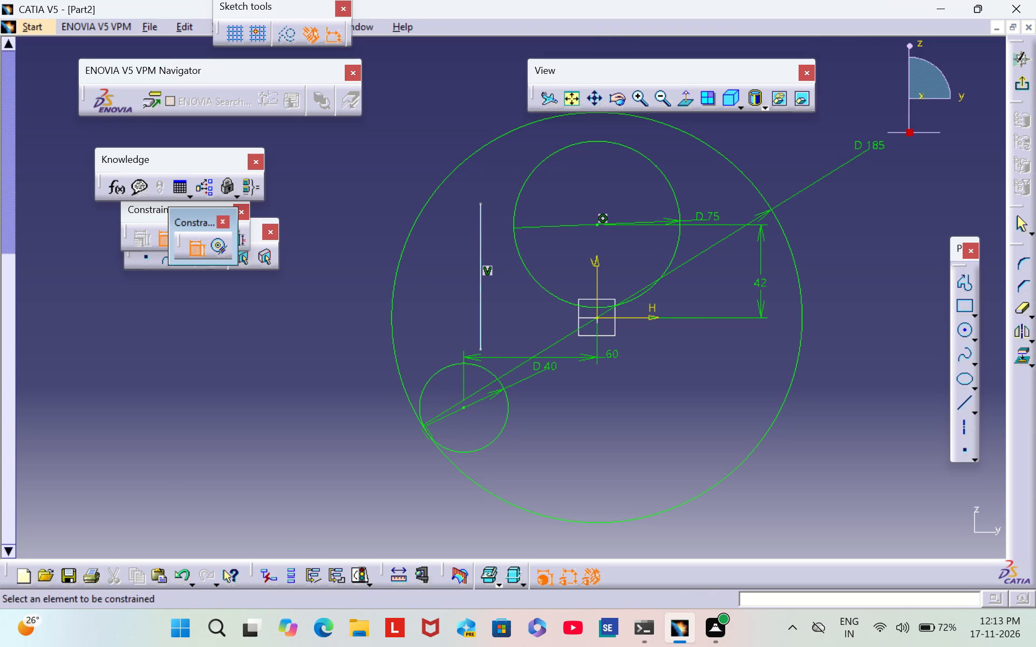
left_click(479, 250)
left_click(514, 232)
right_click(481, 212)
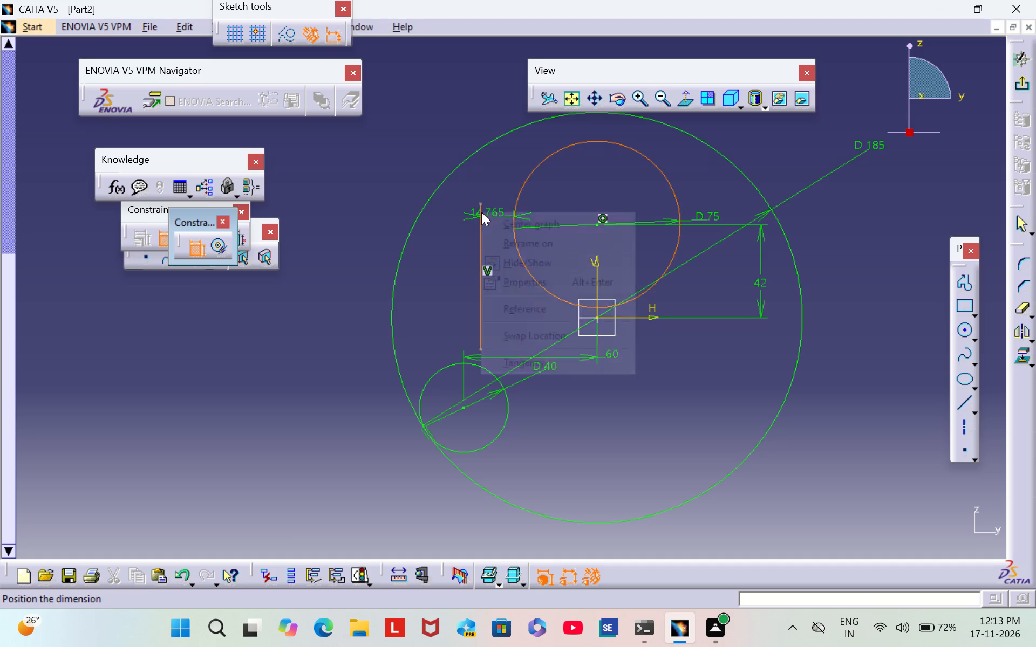
left_click(562, 359)
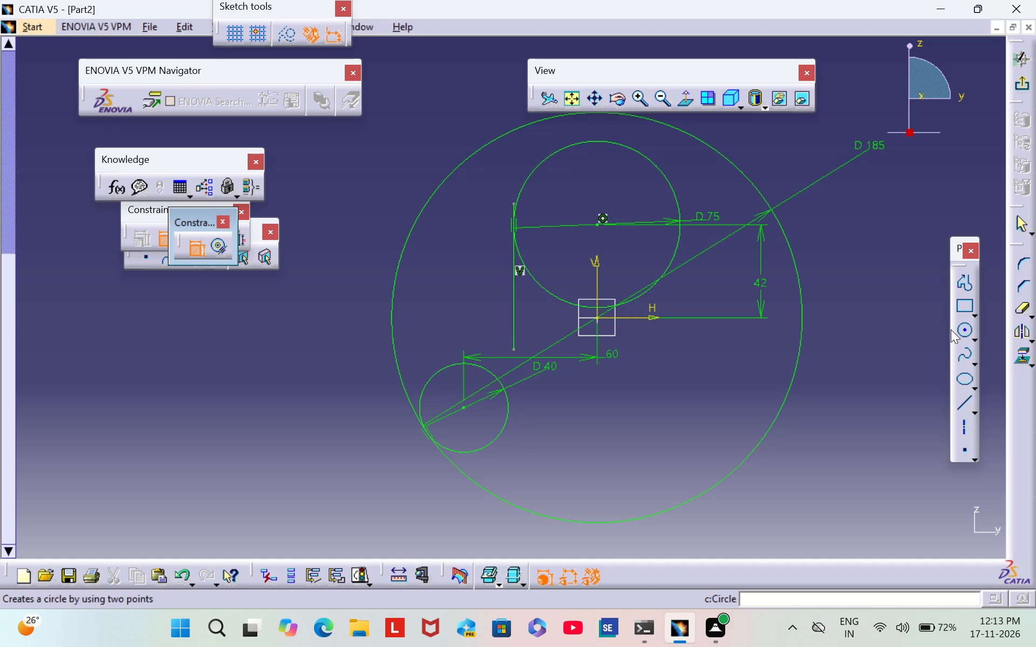
Draw a circle about 31 mm in diameter left of the vertical line, above the 40 mm circle.
left_click(966, 331)
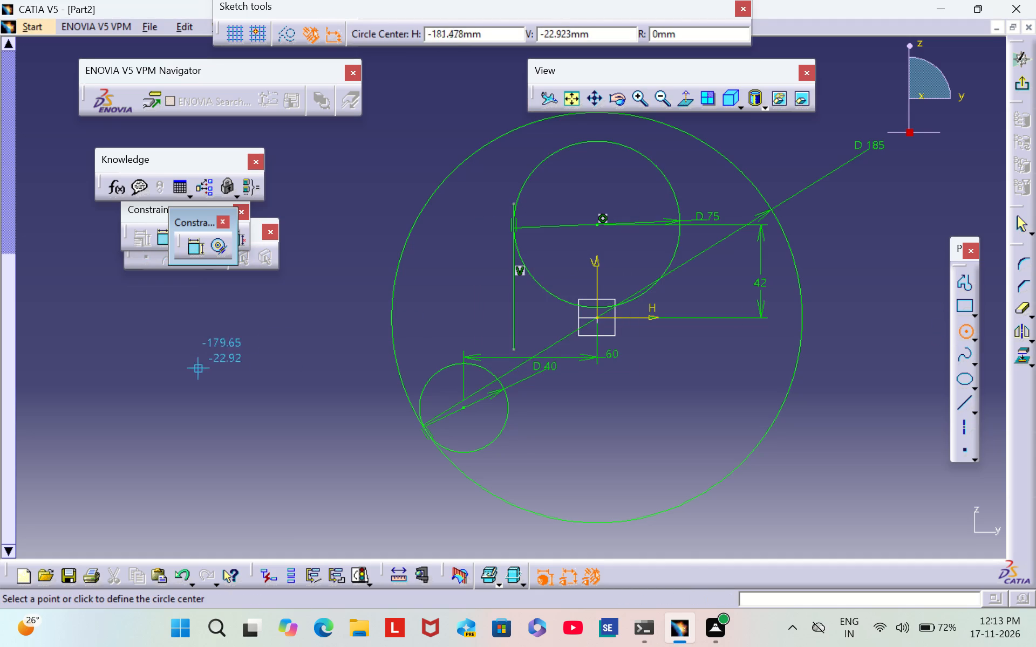
left_click(452, 313)
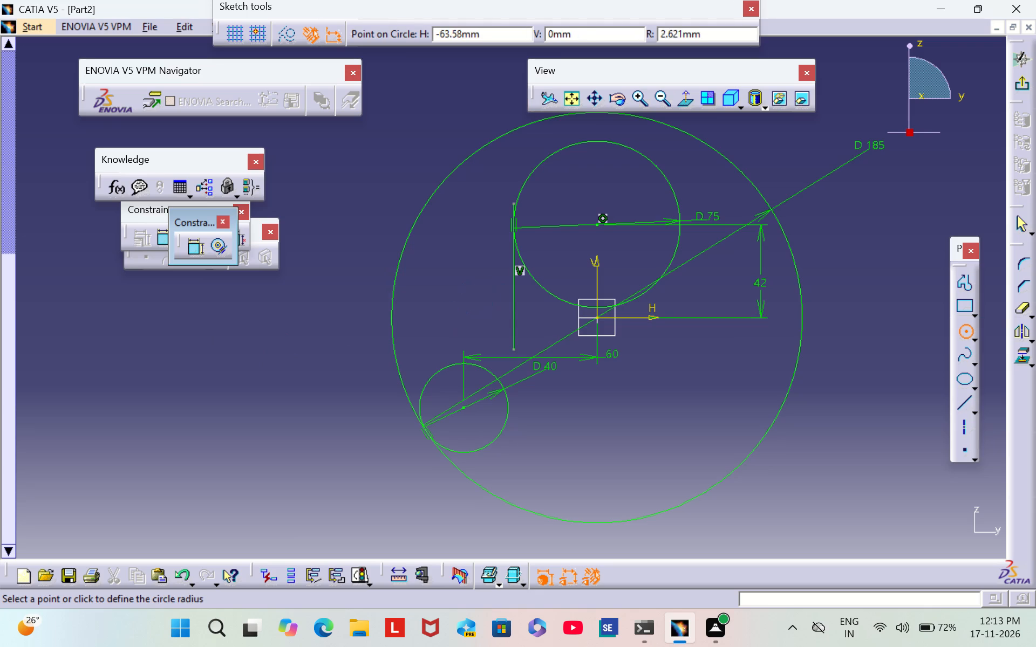
left_click(471, 341)
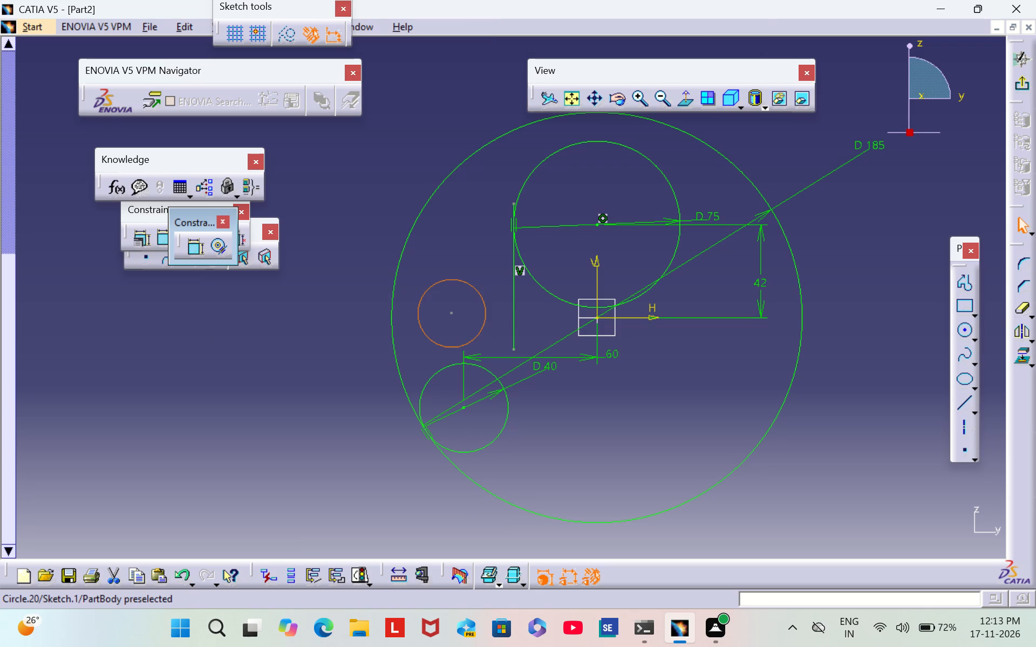
Make the new circle tangent to the vertical line.
double_click(186, 240)
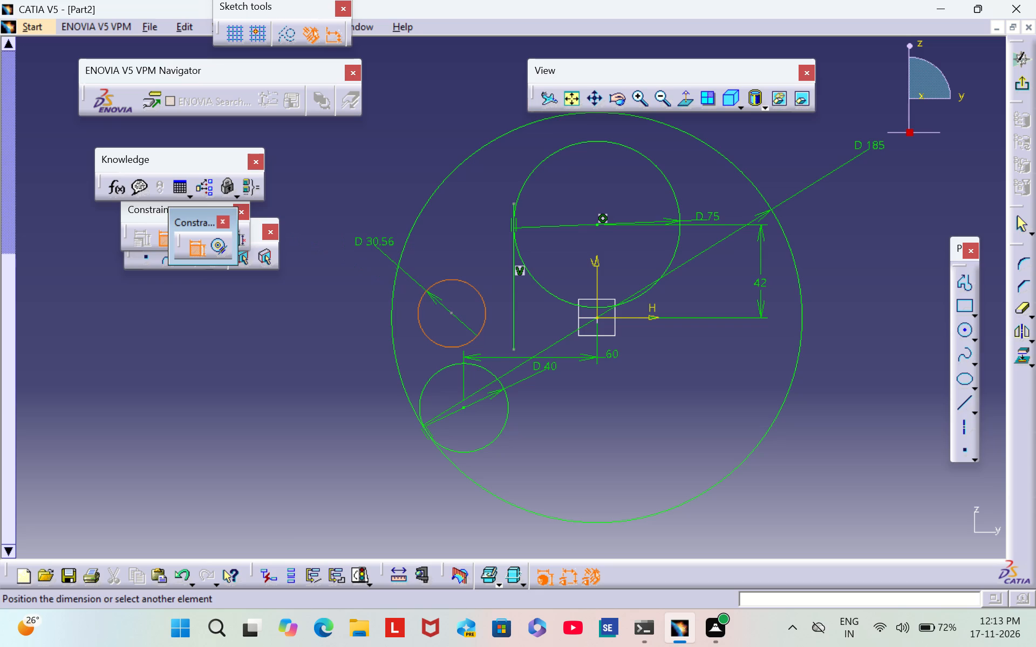
left_click(515, 321)
right_click(510, 320)
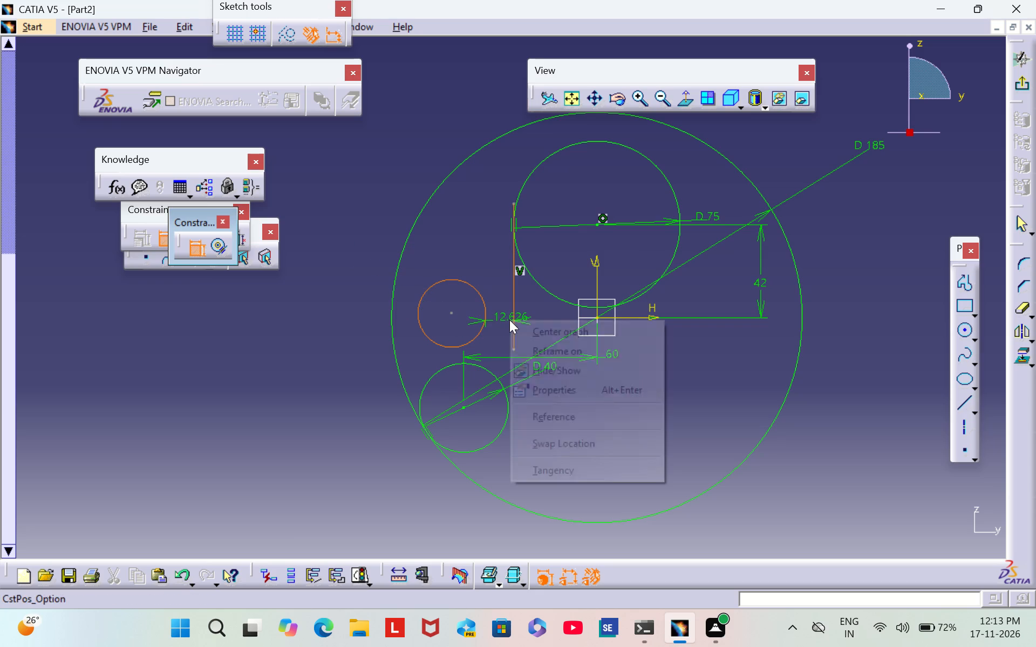
left_click(574, 466)
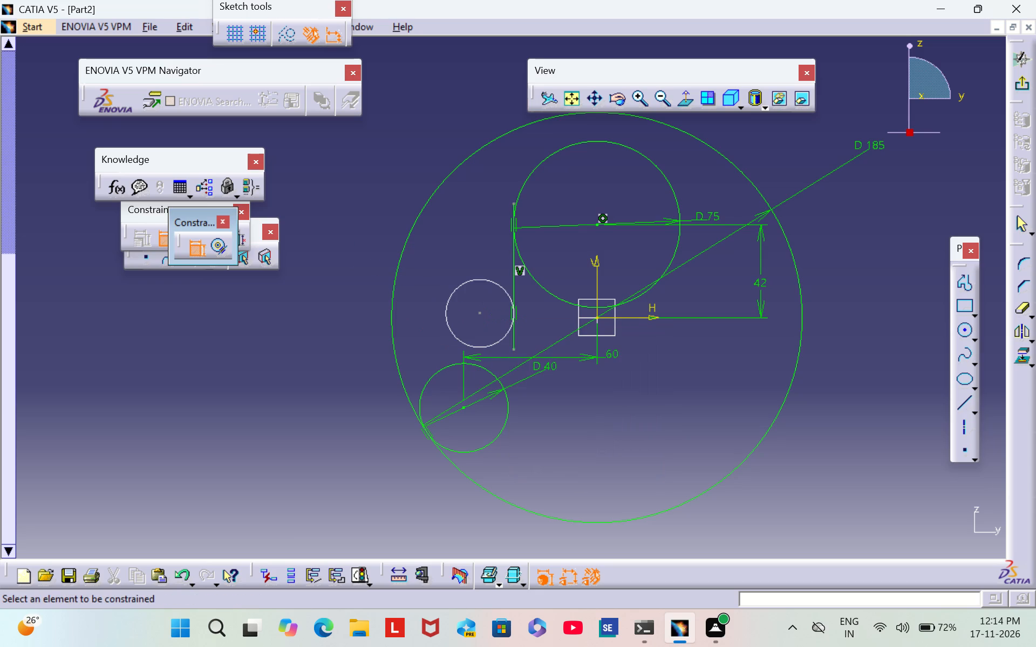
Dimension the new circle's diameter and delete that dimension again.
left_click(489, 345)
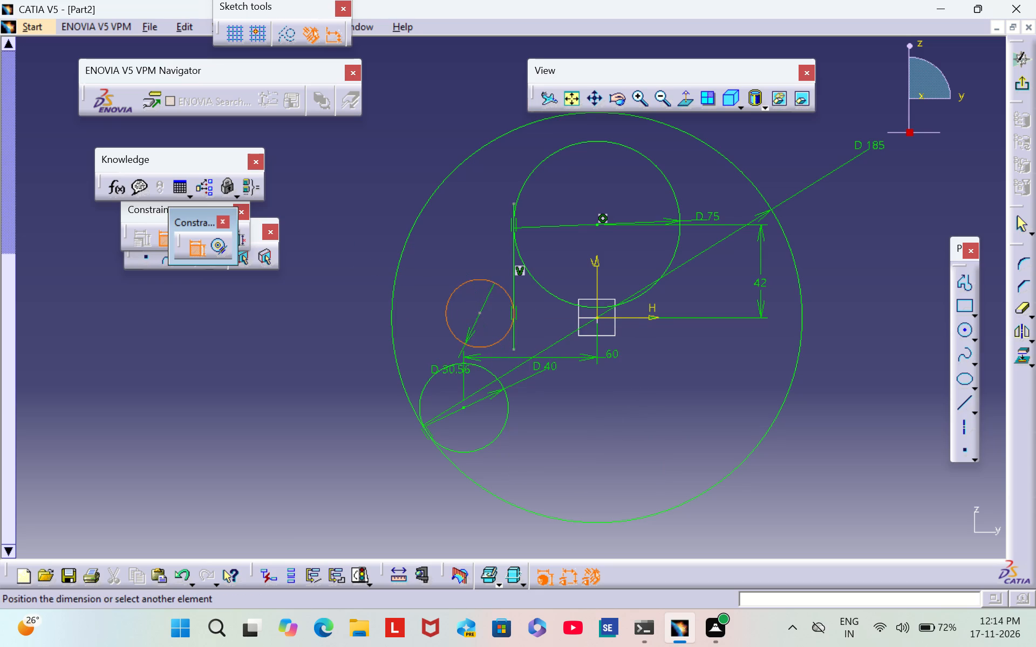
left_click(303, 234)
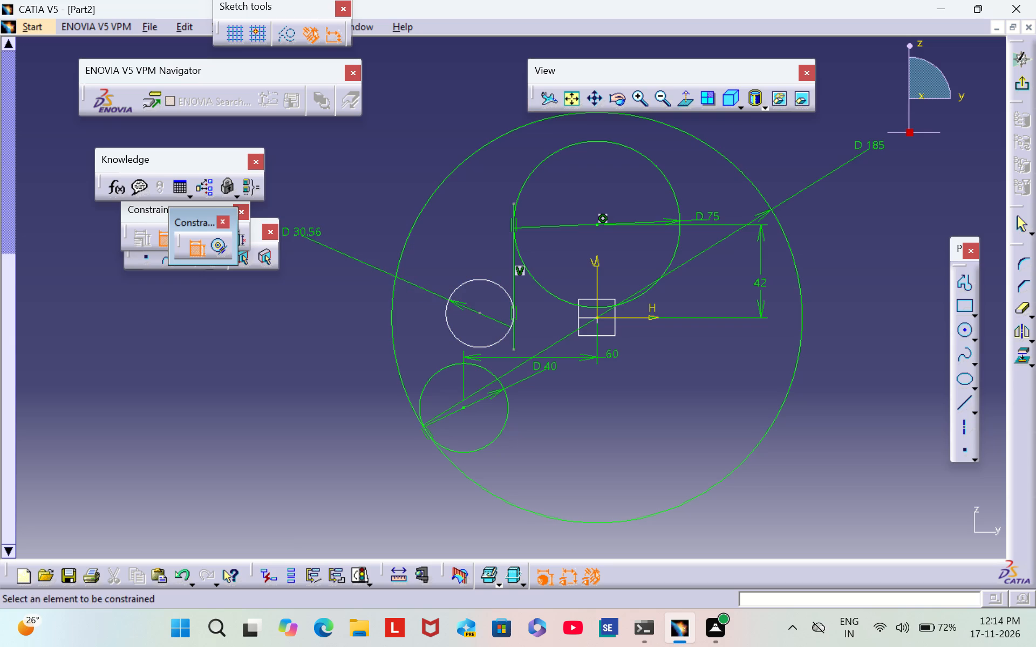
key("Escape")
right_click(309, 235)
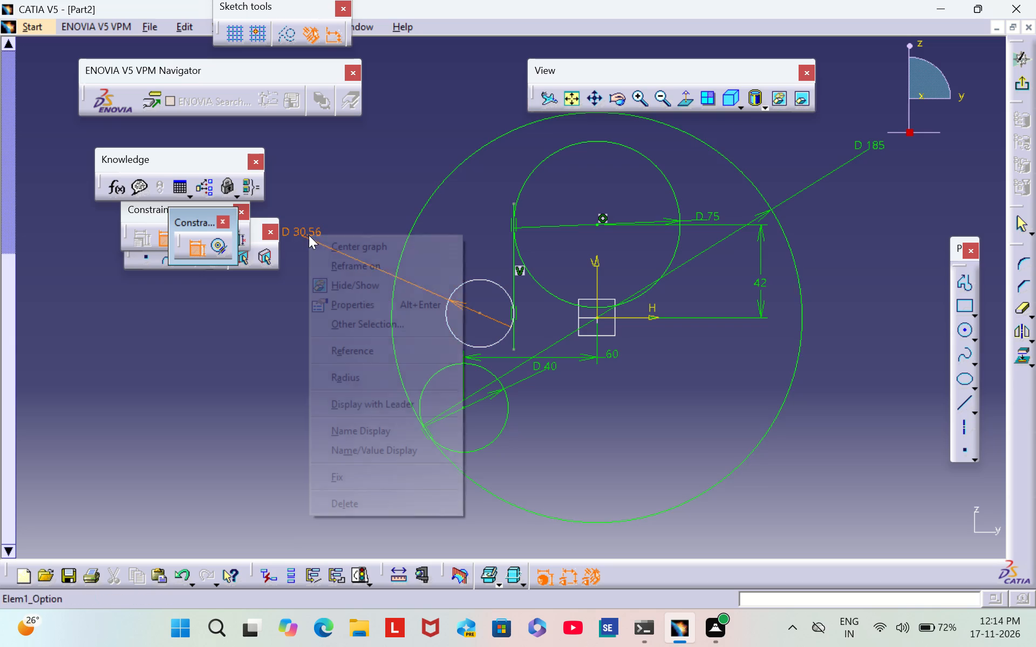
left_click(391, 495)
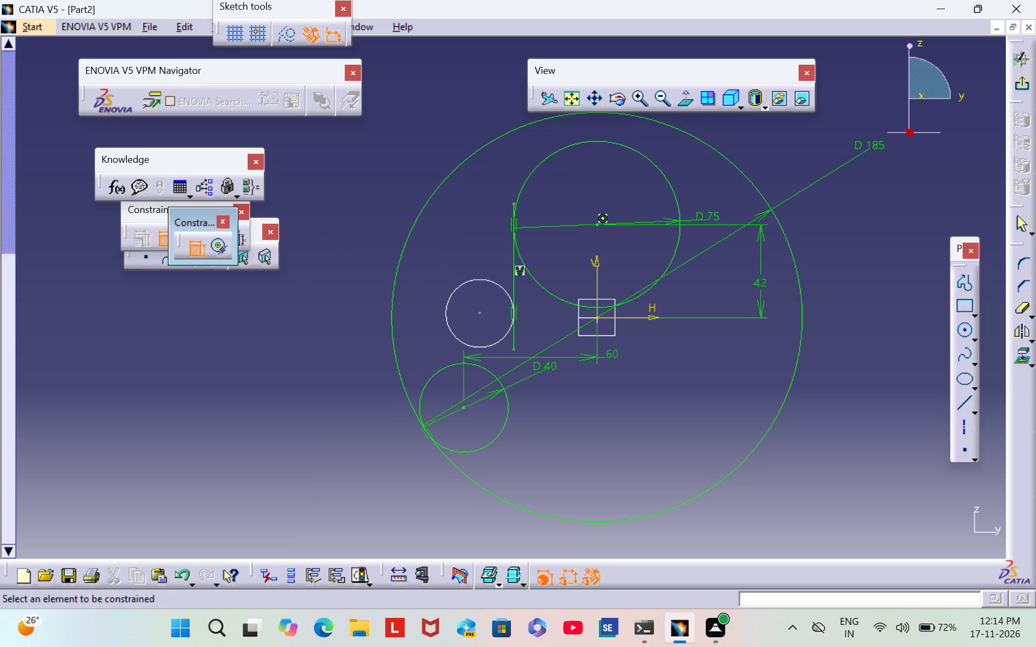
Make the small circle beside the vertical line tangent to the 40 mm circle below it.
left_click(489, 346)
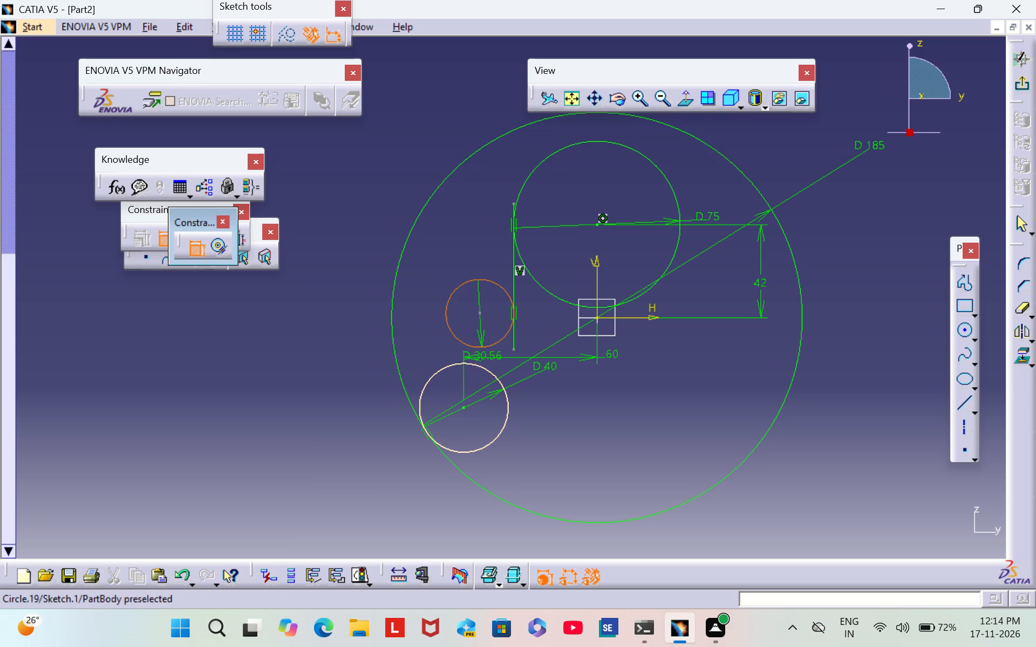
left_click(480, 364)
right_click(474, 358)
left_click(528, 298)
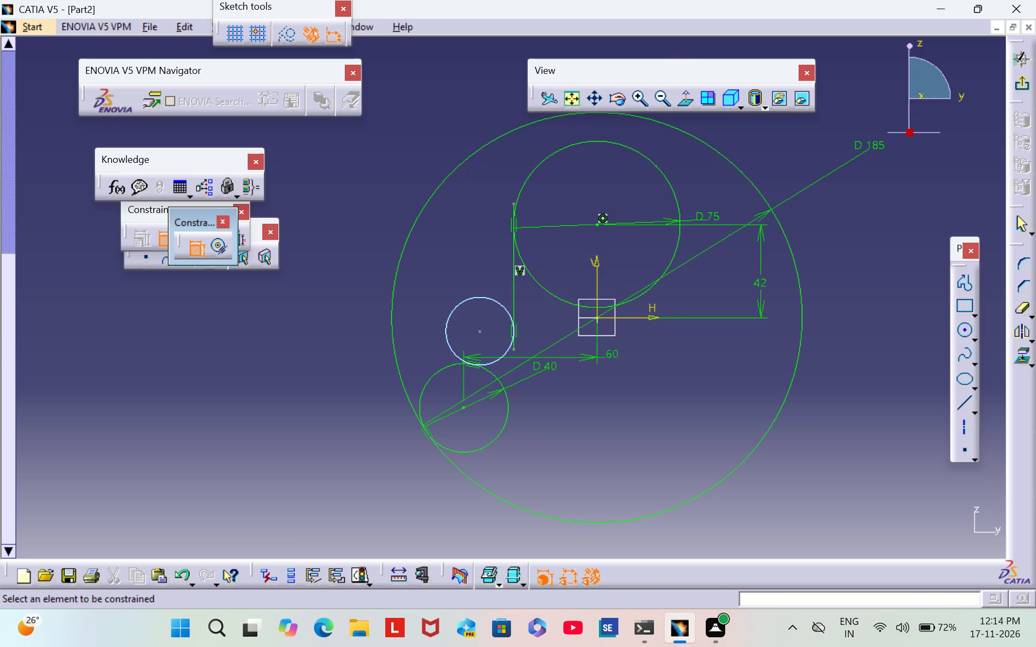
Dimension the diameter of the circle tangent to the vertical line and set it to 100 mm.
left_click(455, 305)
left_click(354, 257)
double_click(356, 251)
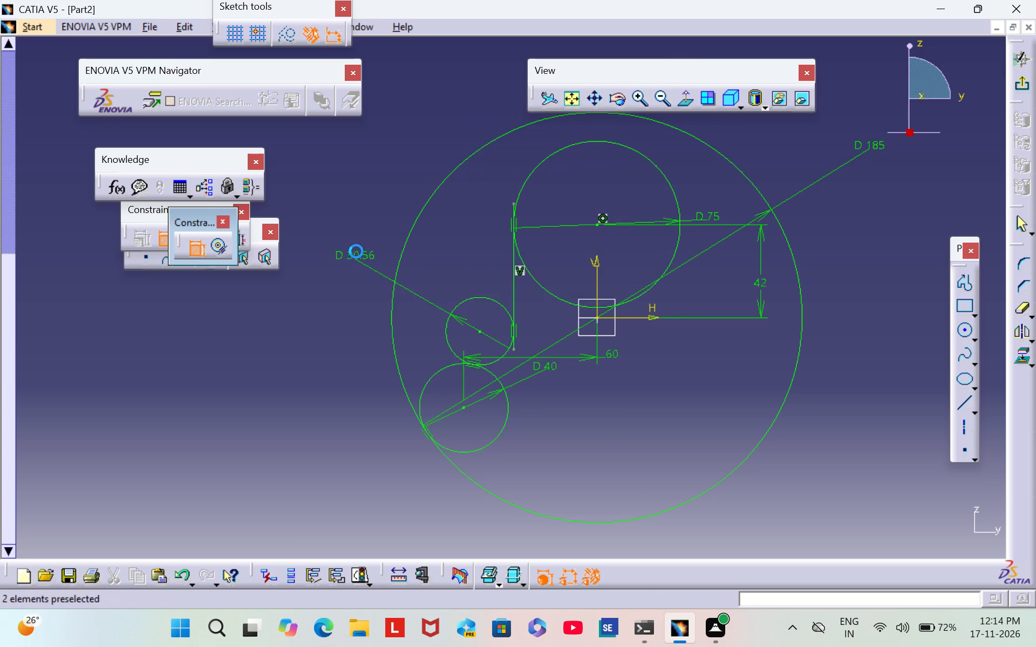
key("BackSpace")
type("100")
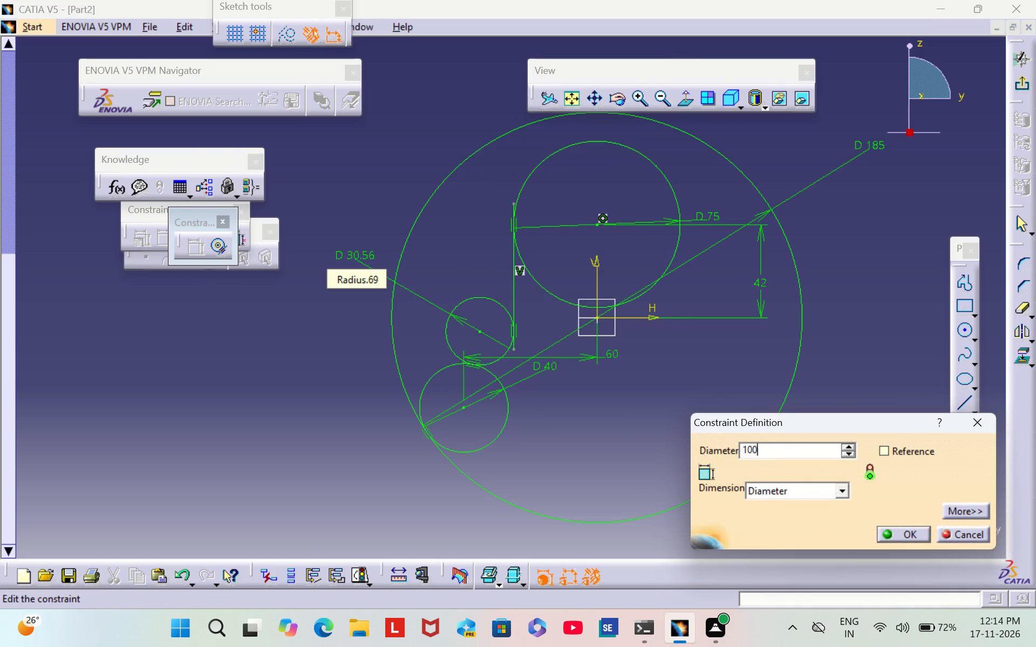
key("Return")
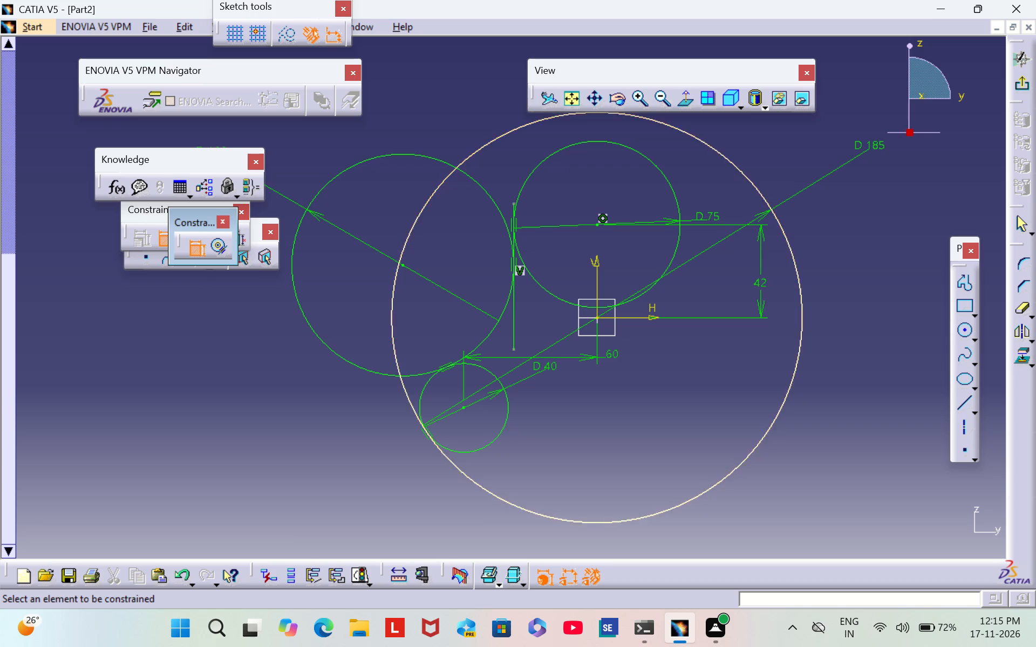
Replace the 40 mm circle's horizontal offset dimension with a new one from its centre to the vertical axis, set to 40 mm.
right_click(610, 354)
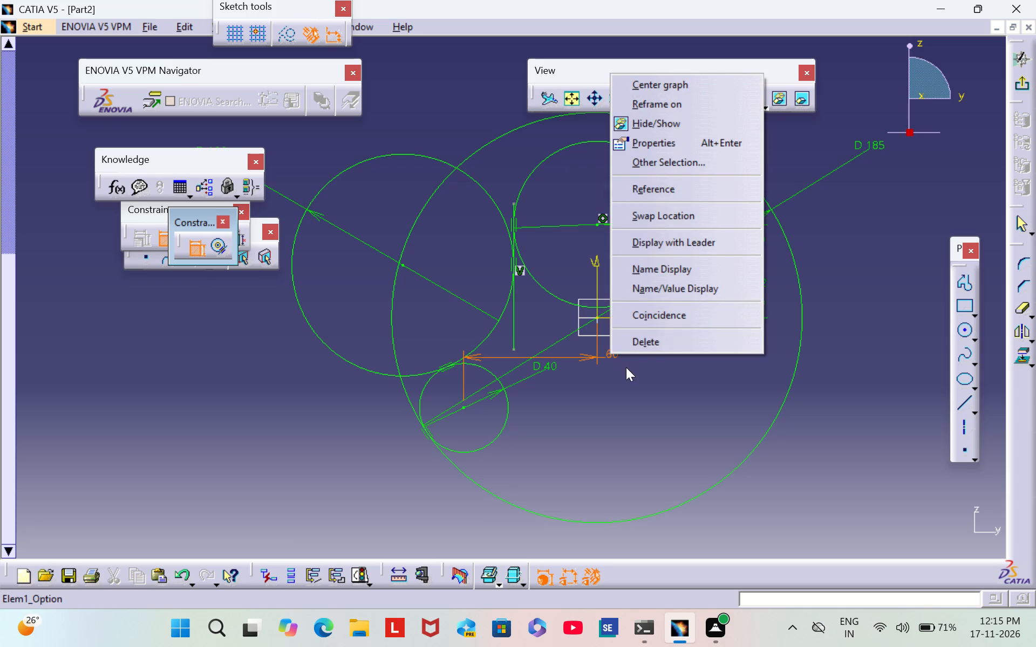
left_click(646, 345)
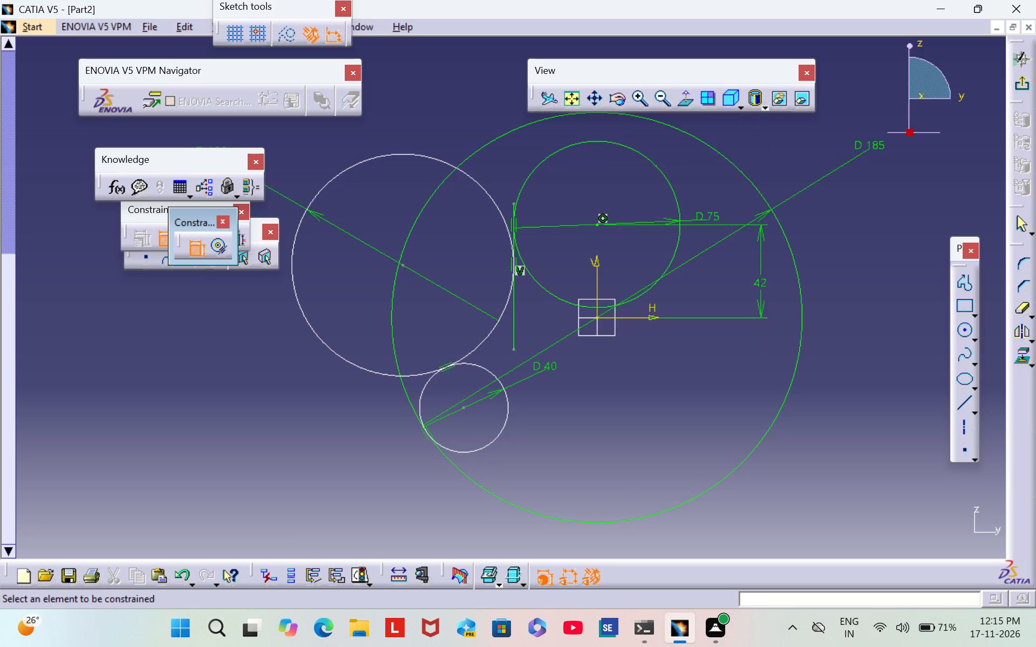
left_click(597, 265)
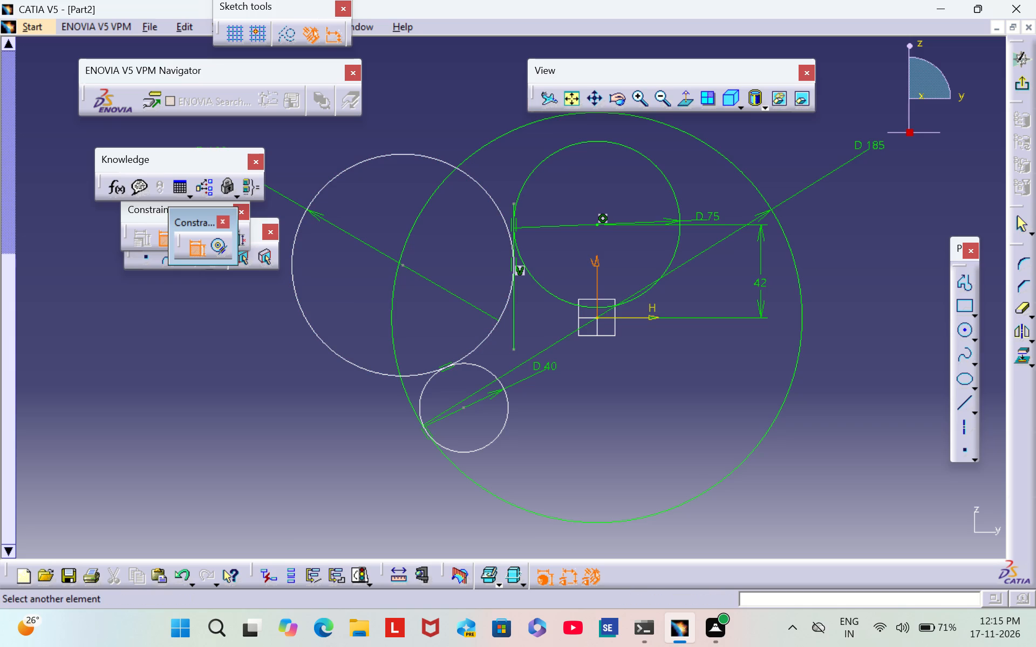
left_click(463, 405)
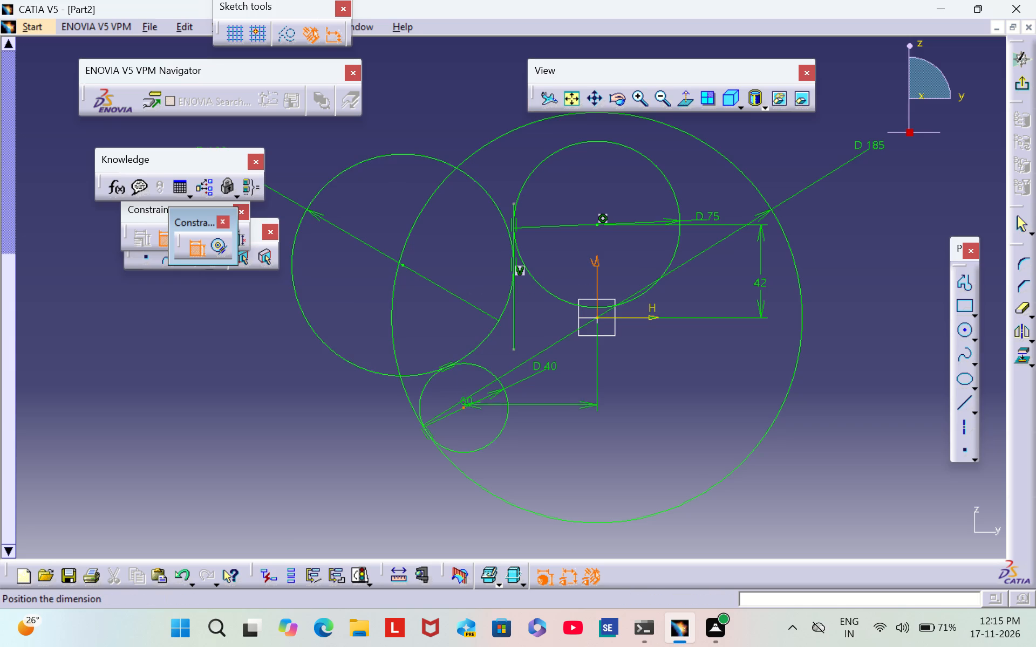
left_click(553, 490)
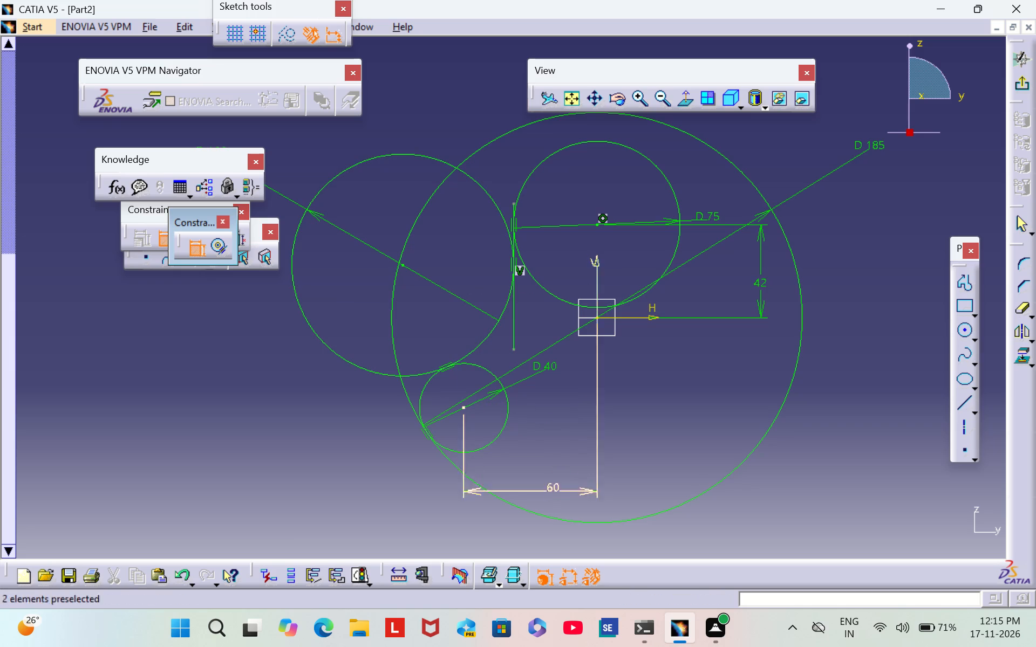
double_click(555, 488)
key("BackSpace")
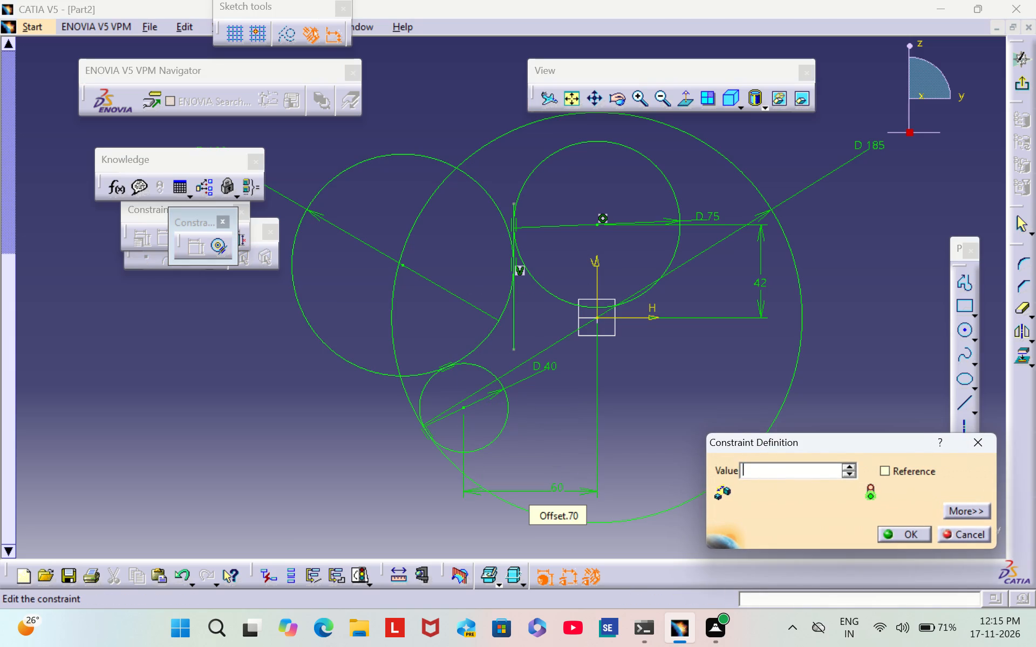
type("40")
key("Return")
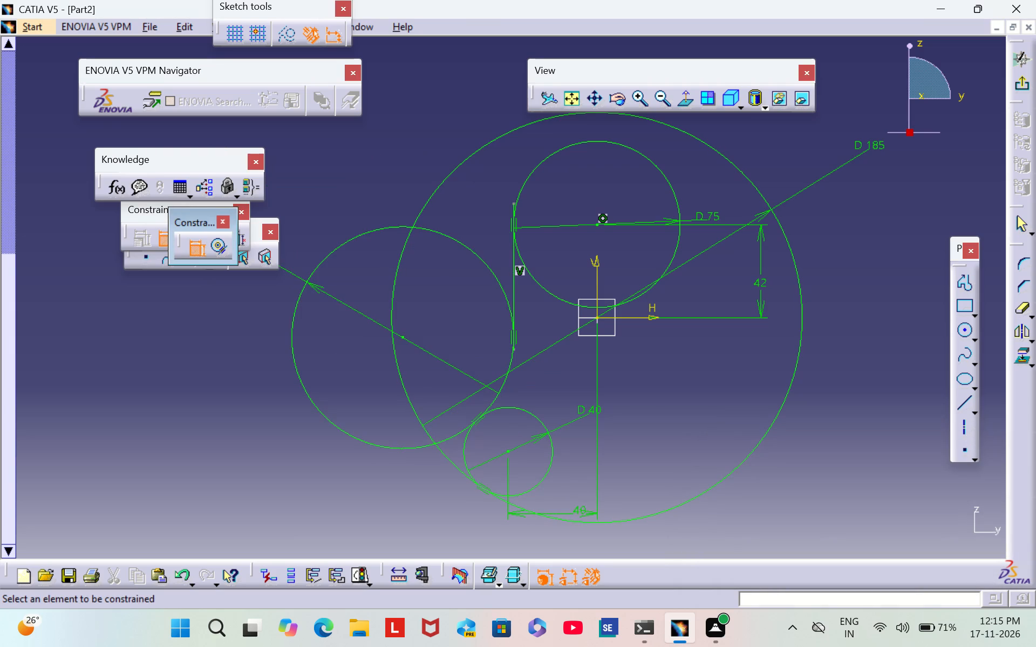
Quick-trim the 100 mm and 40 mm circles, keeping only the connecting arcs between the vertical line and the 185 mm circle.
scroll(803, 484, "down", 1)
middle_click_drag(803, 483, 786, 431)
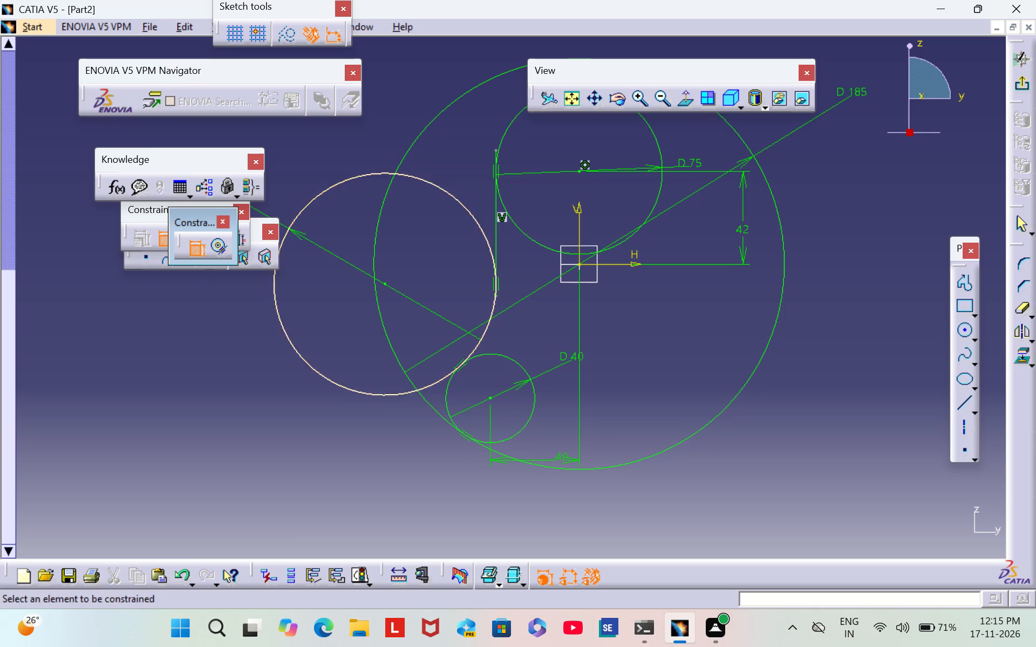
left_click(201, 255)
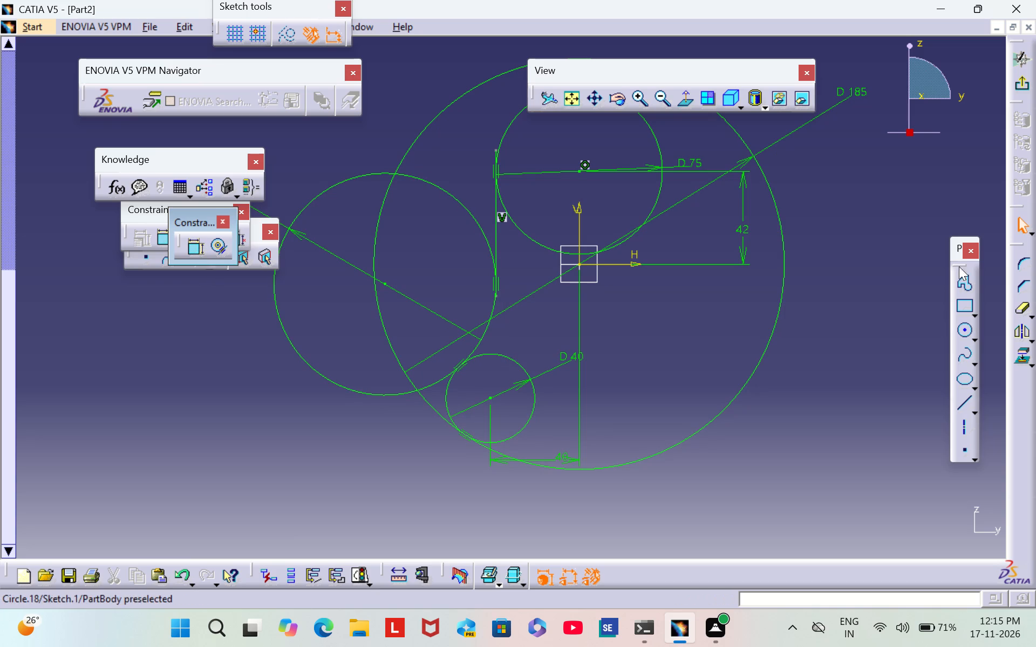
double_click(1024, 310)
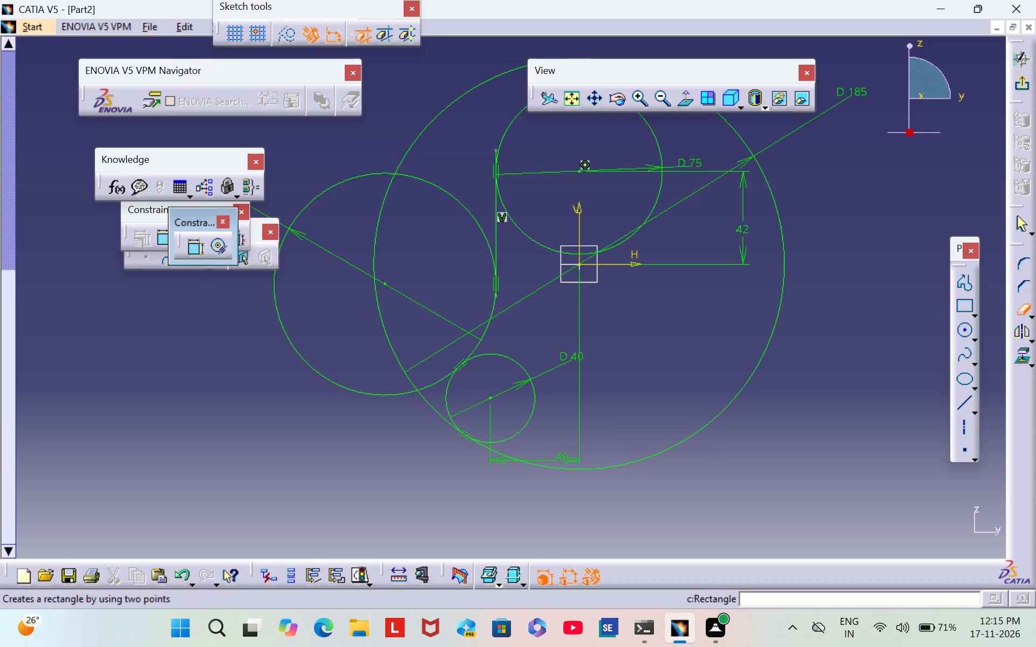
left_click(316, 195)
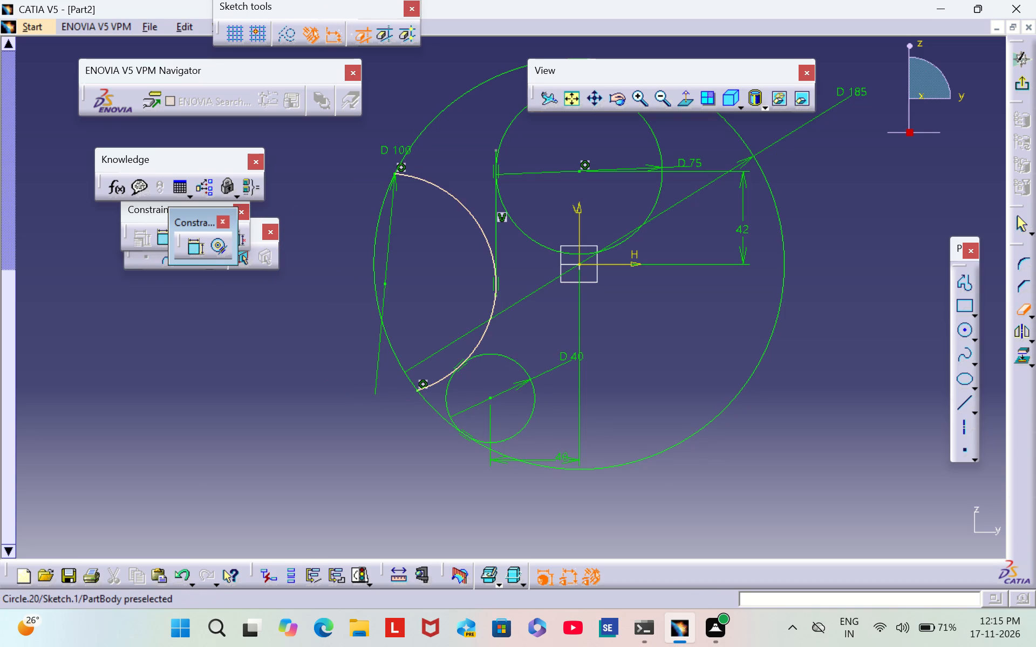
left_click(414, 178)
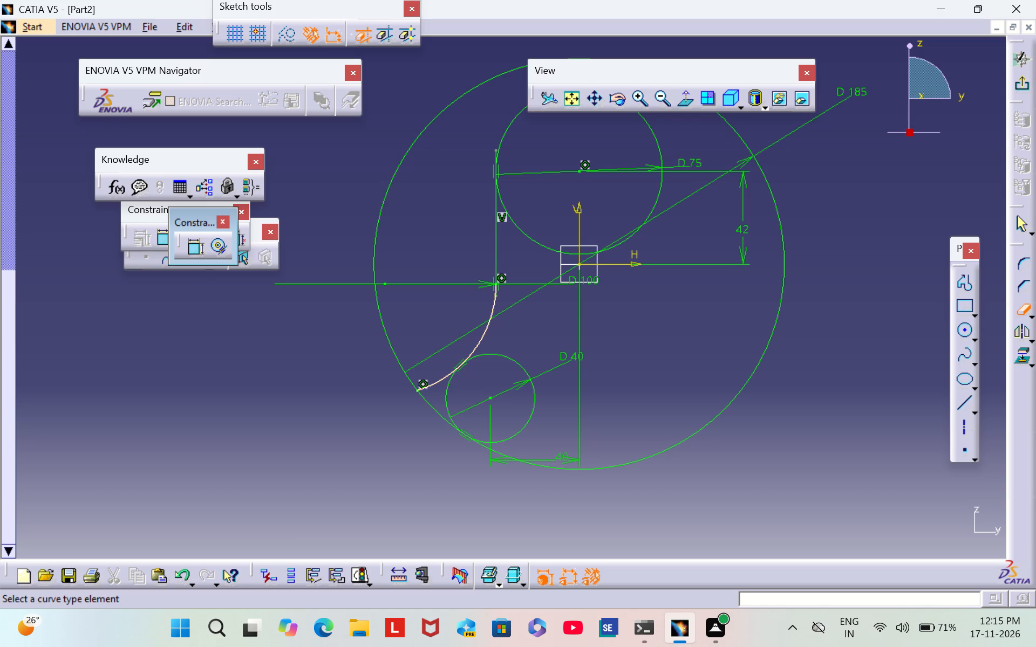
left_click(430, 383)
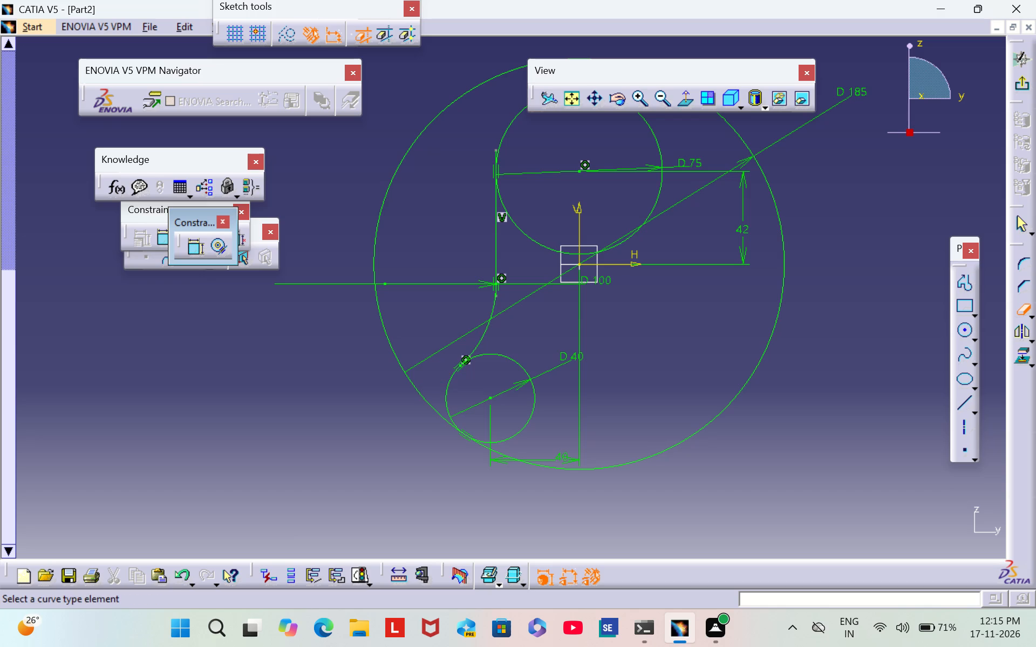
left_click(534, 397)
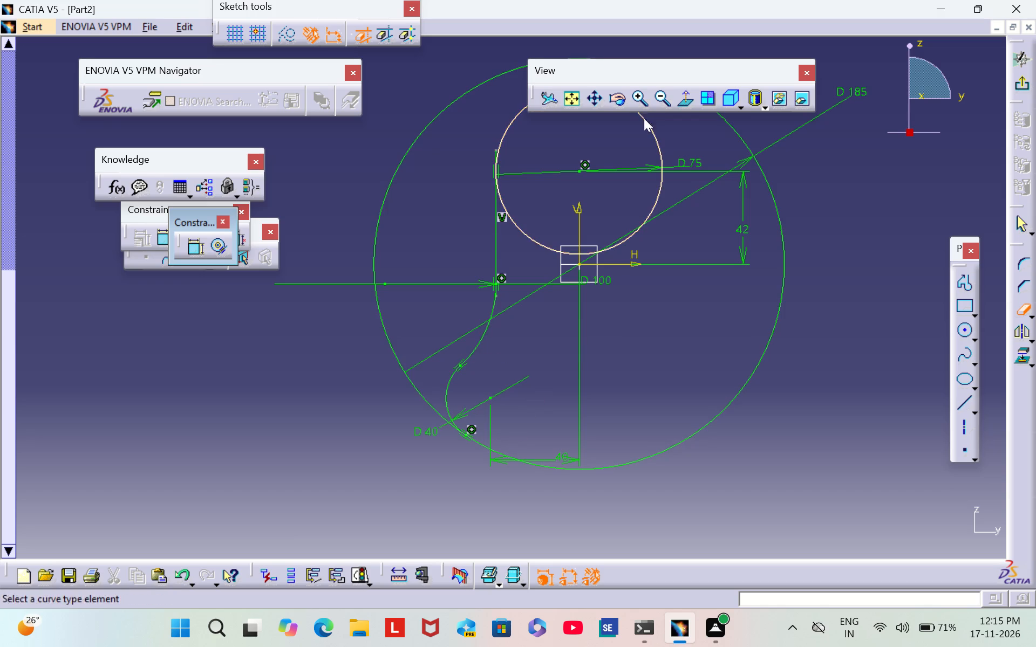
Quick-trim both overhanging ends of the vertical line at its tangent points with the 75 mm circle and the 100 mm arc.
triple_click(637, 100)
double_click(637, 99)
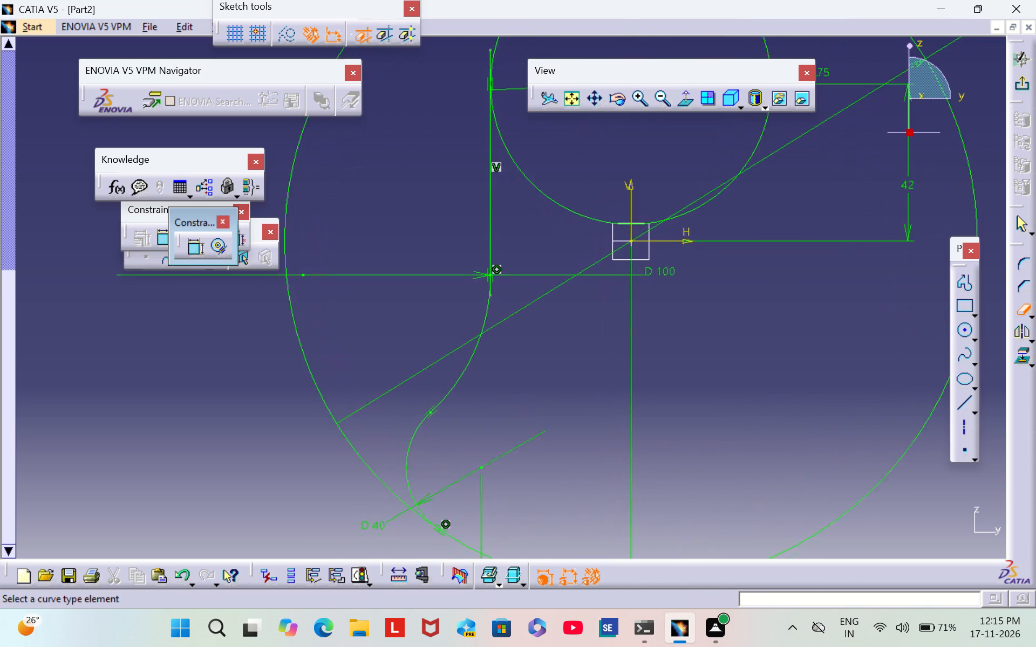
middle_click_drag(588, 161, 593, 329)
scroll(588, 161, "down", 1)
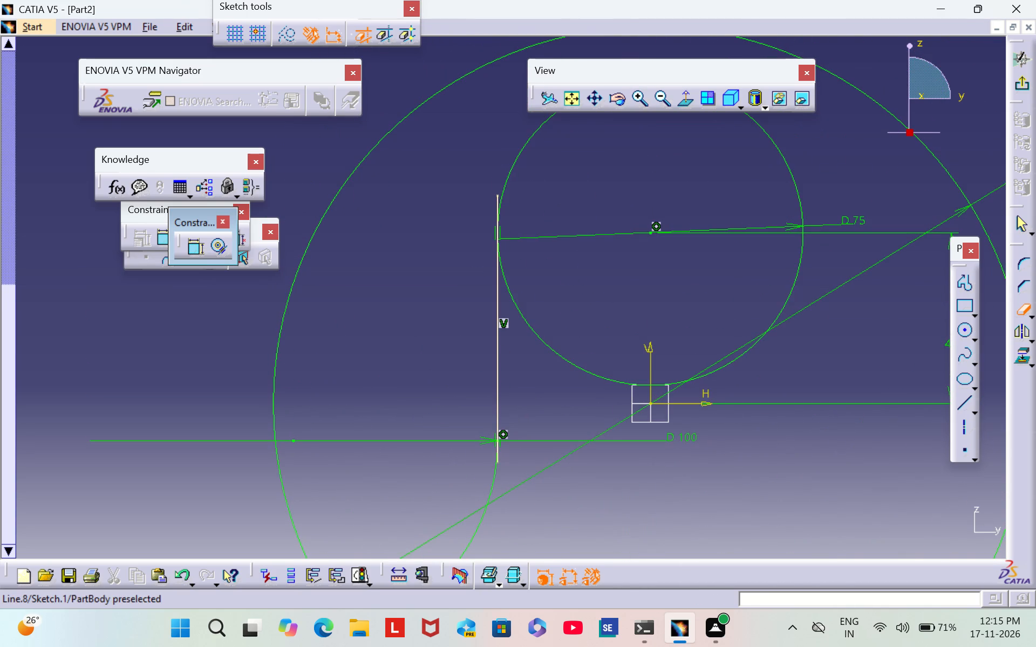
left_click(495, 206)
middle_click_drag(576, 387, 582, 245)
triple_click(641, 106)
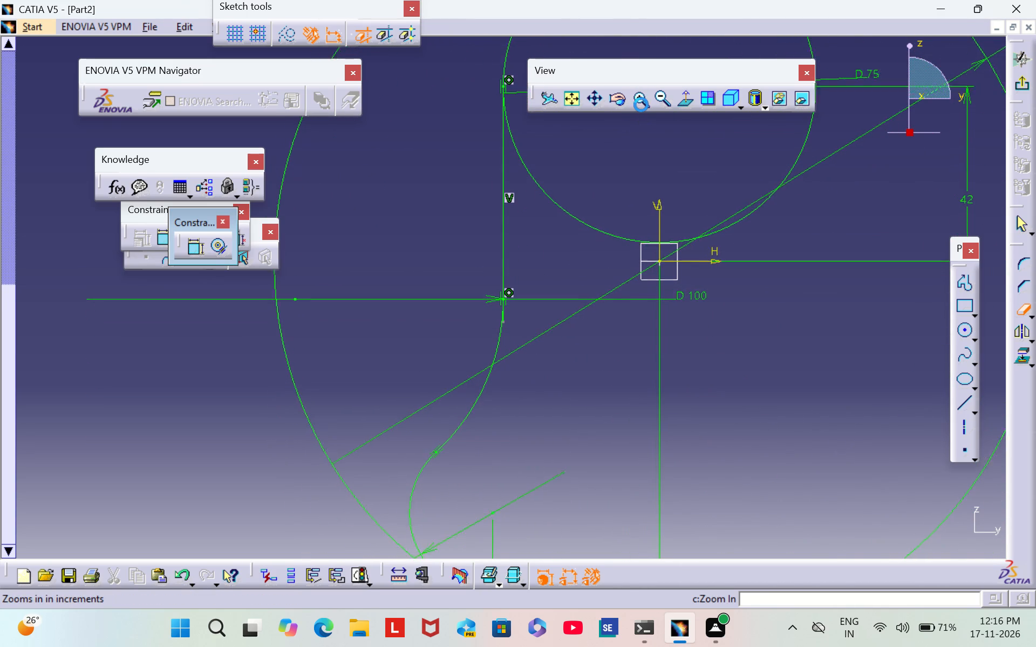
triple_click(641, 105)
triple_click(641, 105)
triple_click(641, 105)
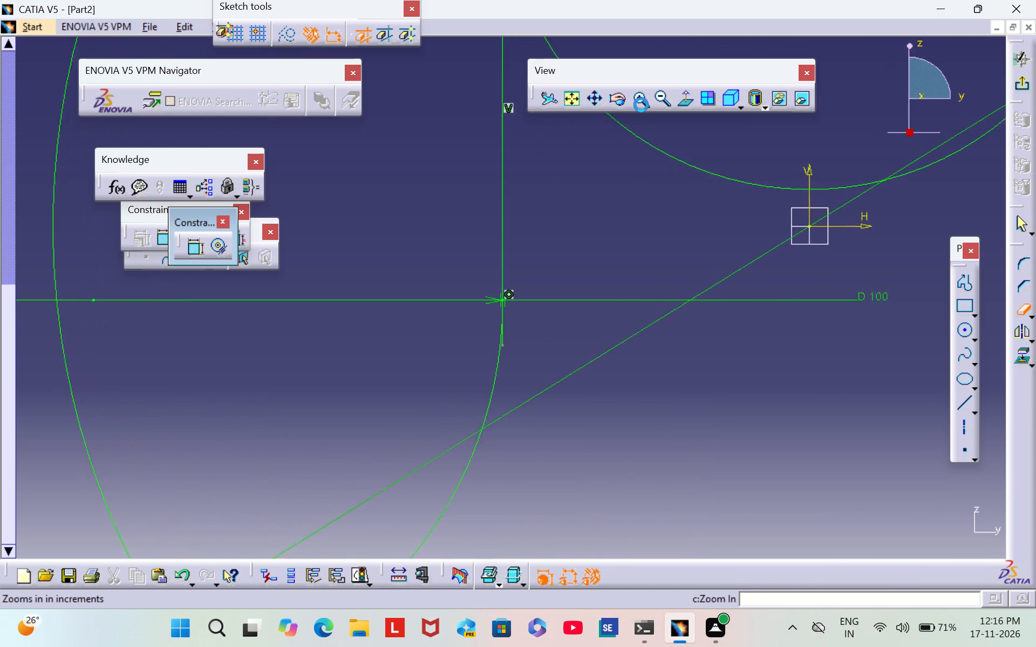
triple_click(641, 105)
triple_click(641, 105)
triple_click(641, 105)
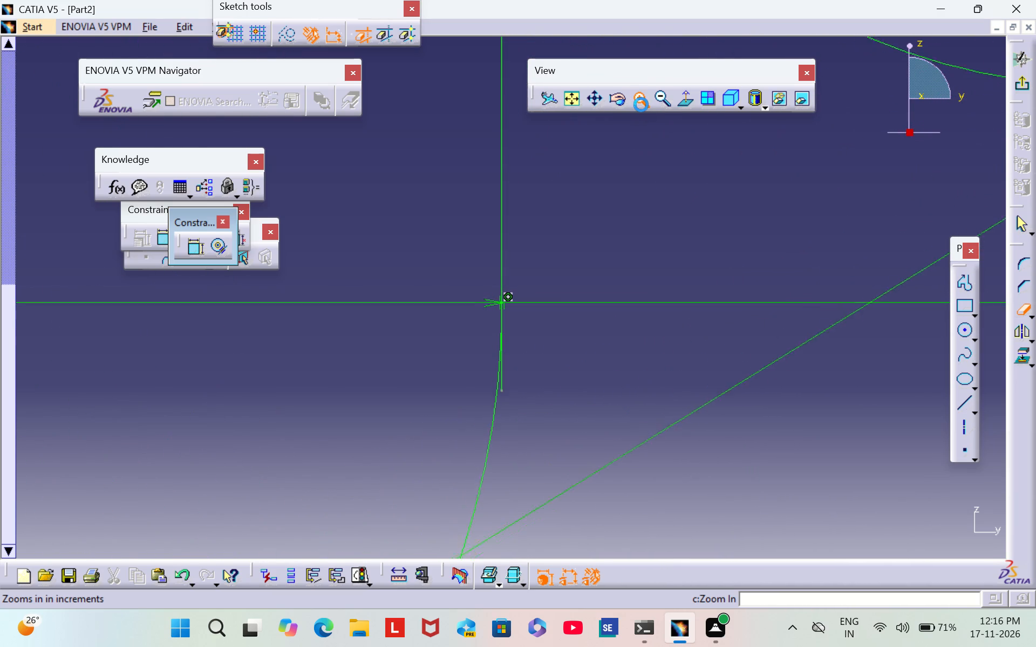
scroll(625, 439, "down", 1)
middle_click_drag(625, 439, 622, 323)
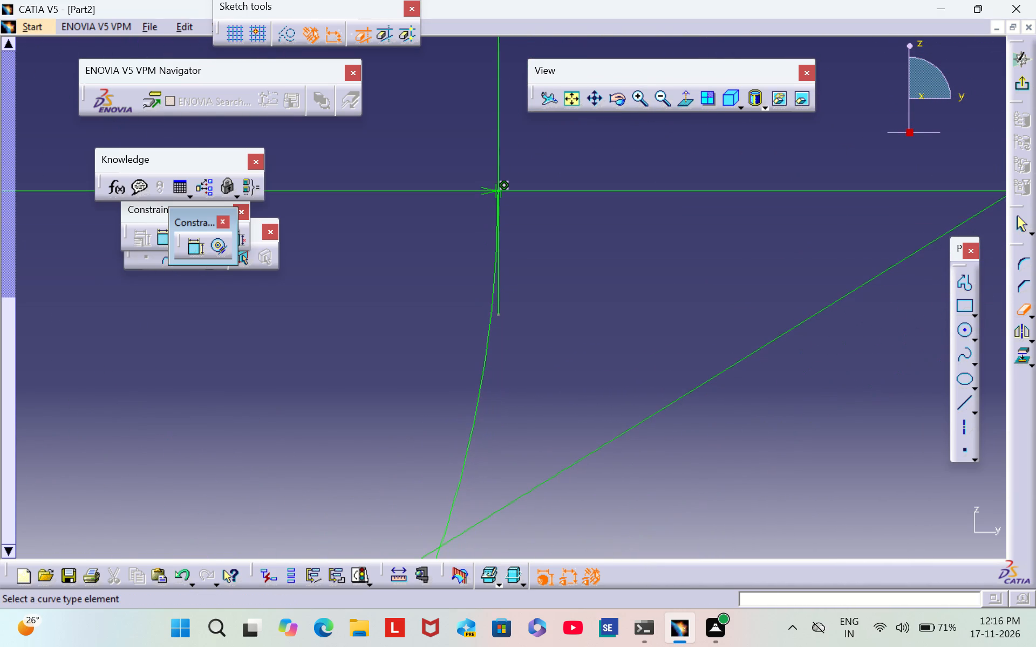
left_click(497, 294)
triple_click(664, 104)
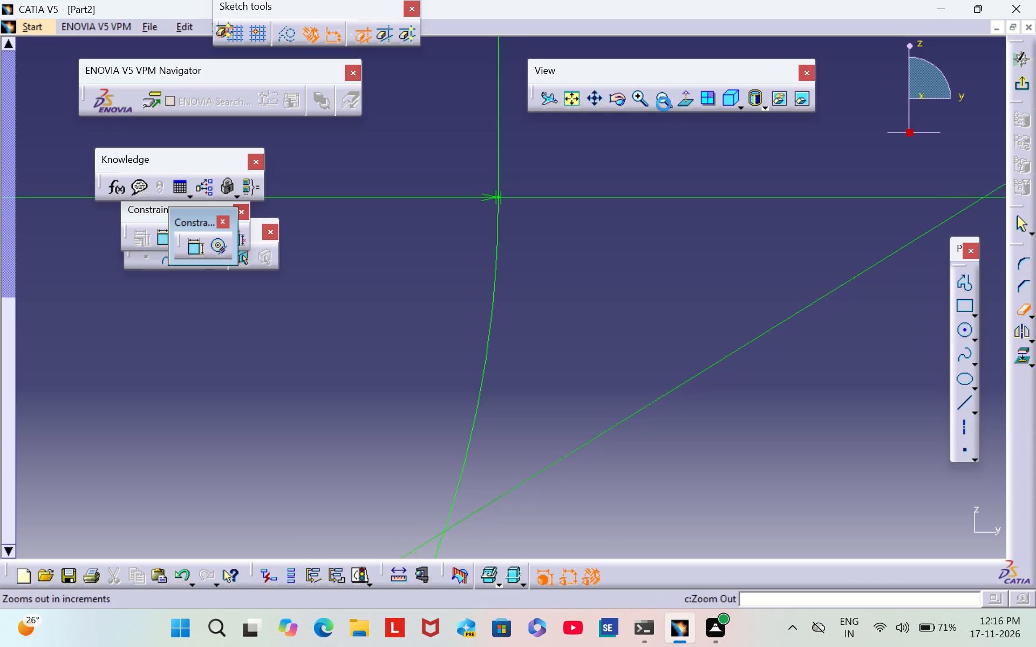
triple_click(664, 104)
triple_click(664, 104)
triple_click(664, 104)
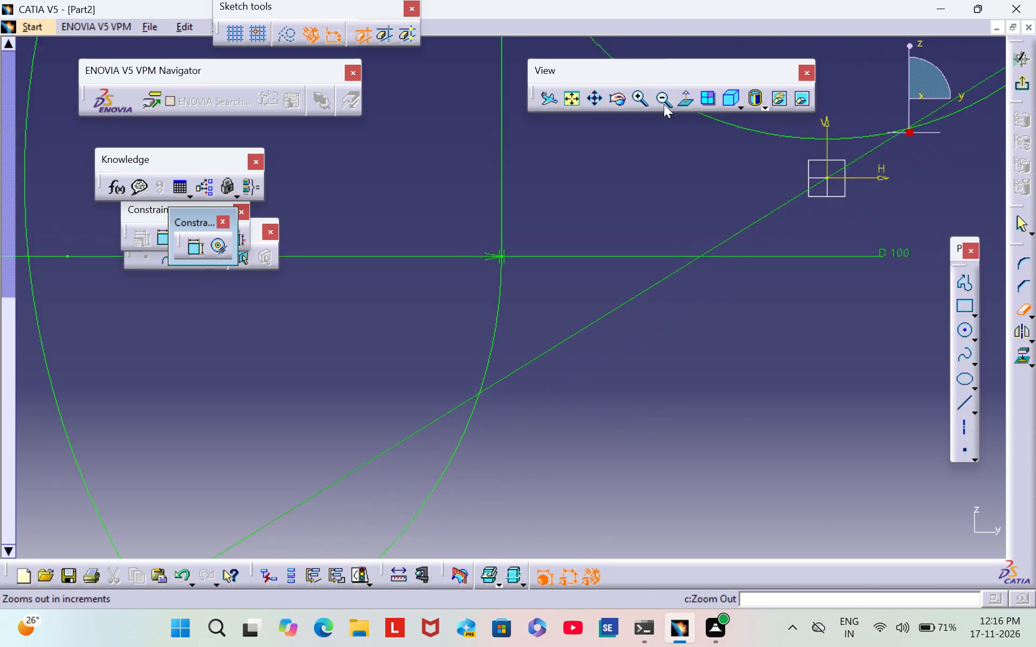
triple_click(664, 104)
triple_click(664, 104)
double_click(664, 104)
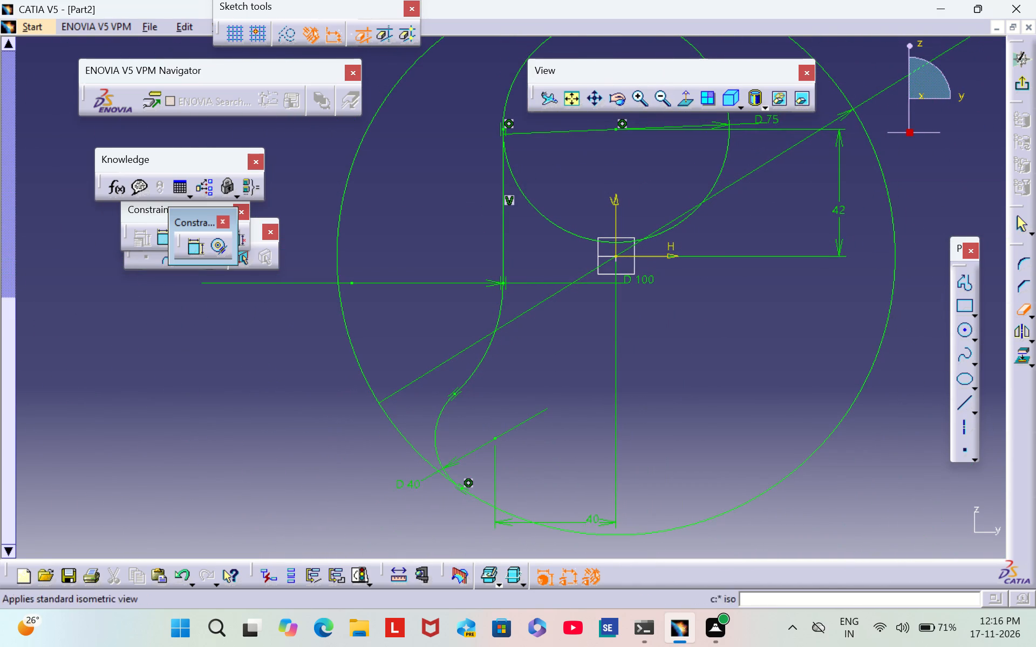
left_click(1024, 308)
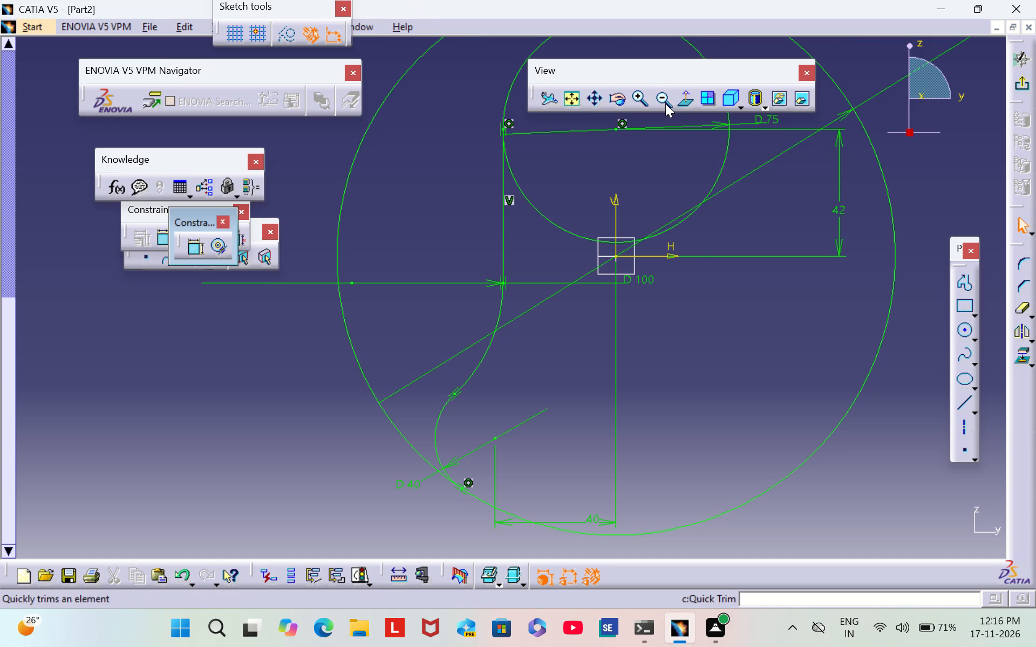
Mirror the trimmed vertical line about the vertical axis.
left_click(665, 103)
left_click(1014, 332)
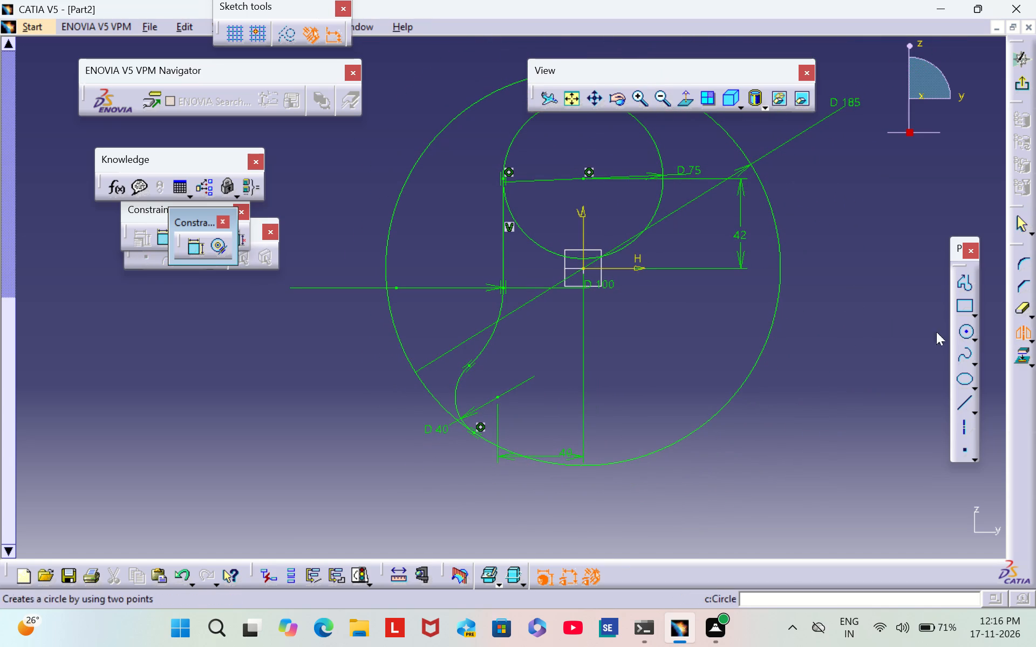
left_click(501, 252)
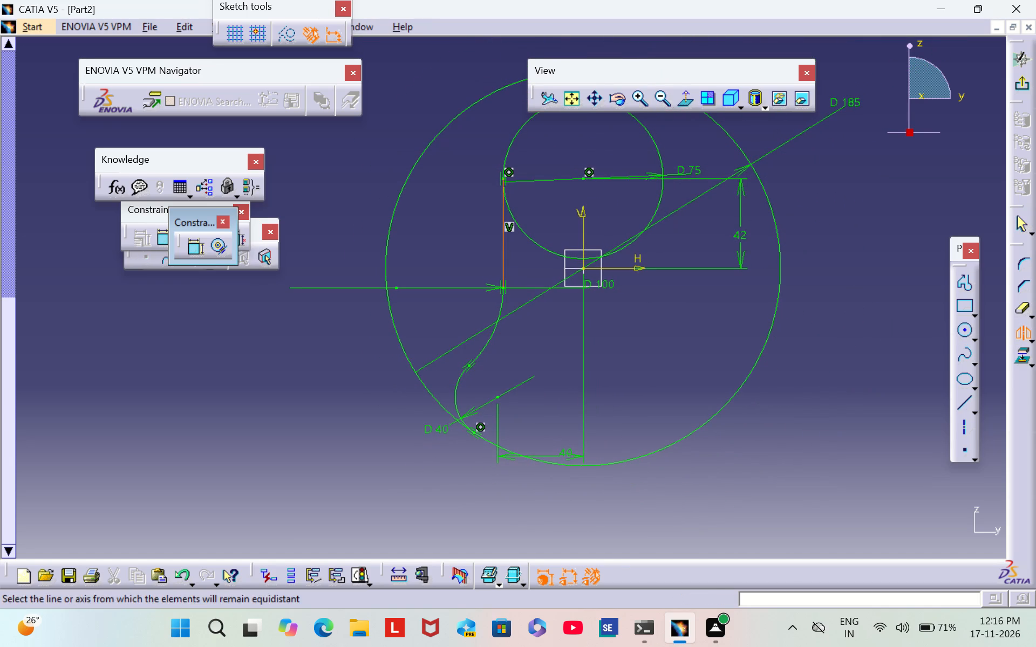
left_click(583, 233)
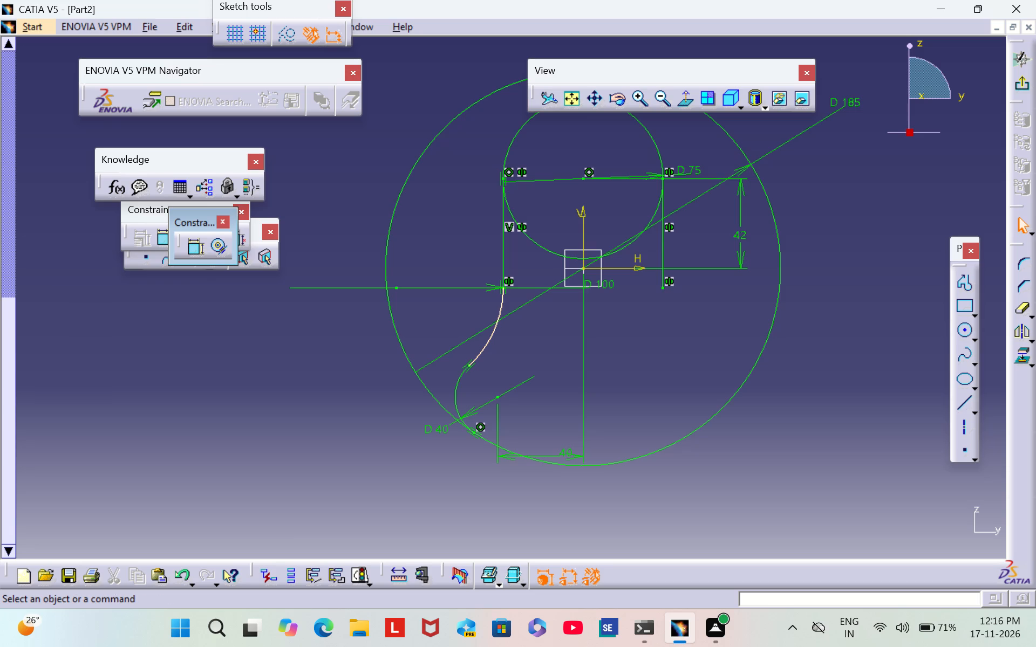
Mirror the 100 mm and 40 mm arcs about the vertical axis.
double_click(1020, 328)
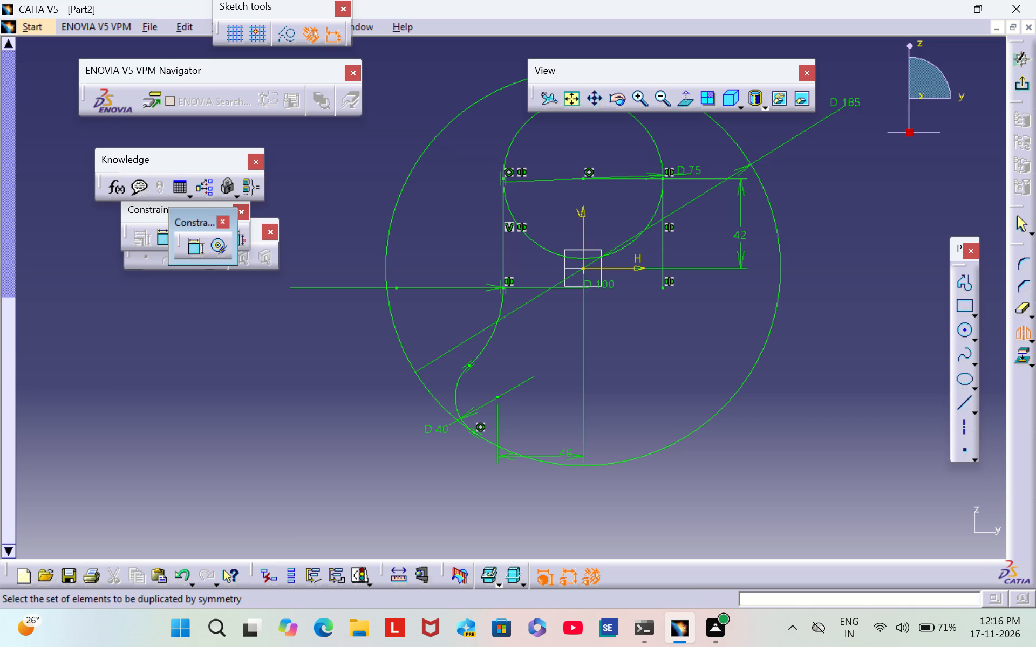
left_click(489, 340)
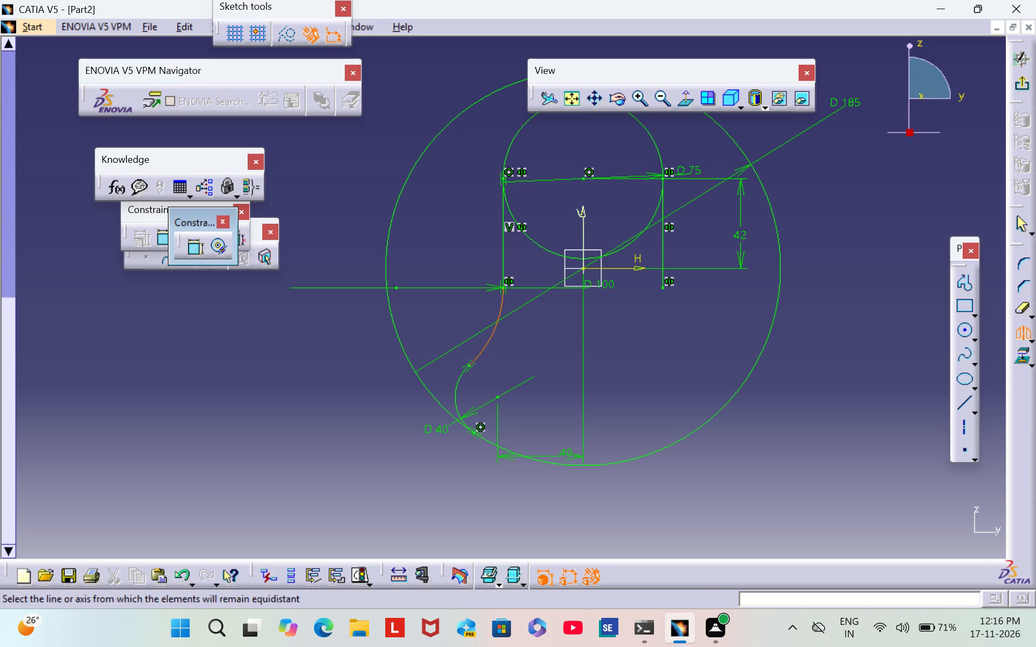
left_click(582, 231)
left_click(456, 397)
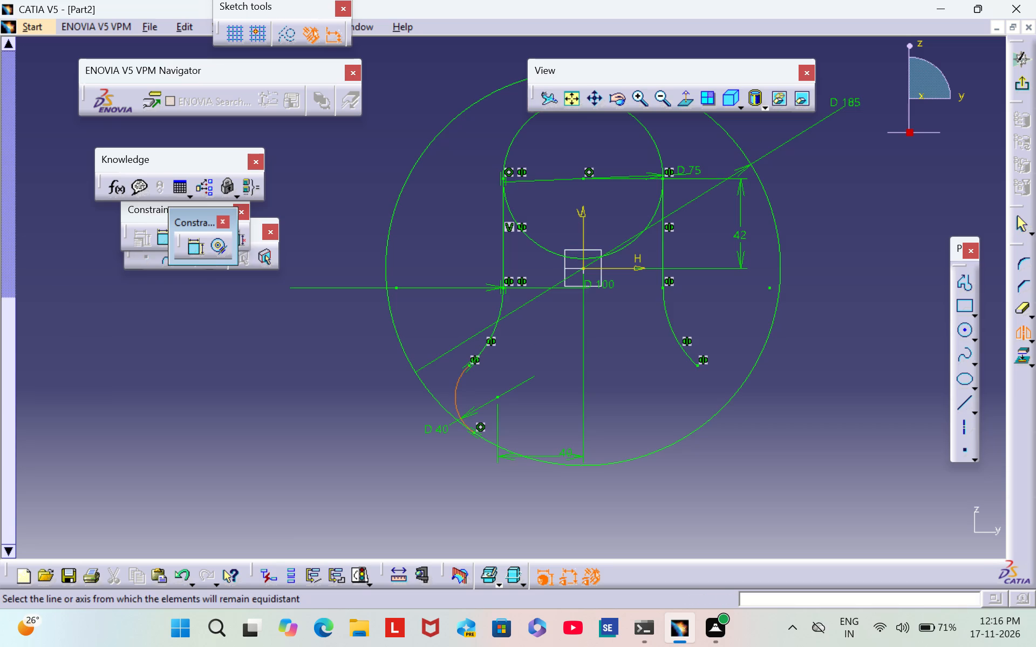
left_click(583, 235)
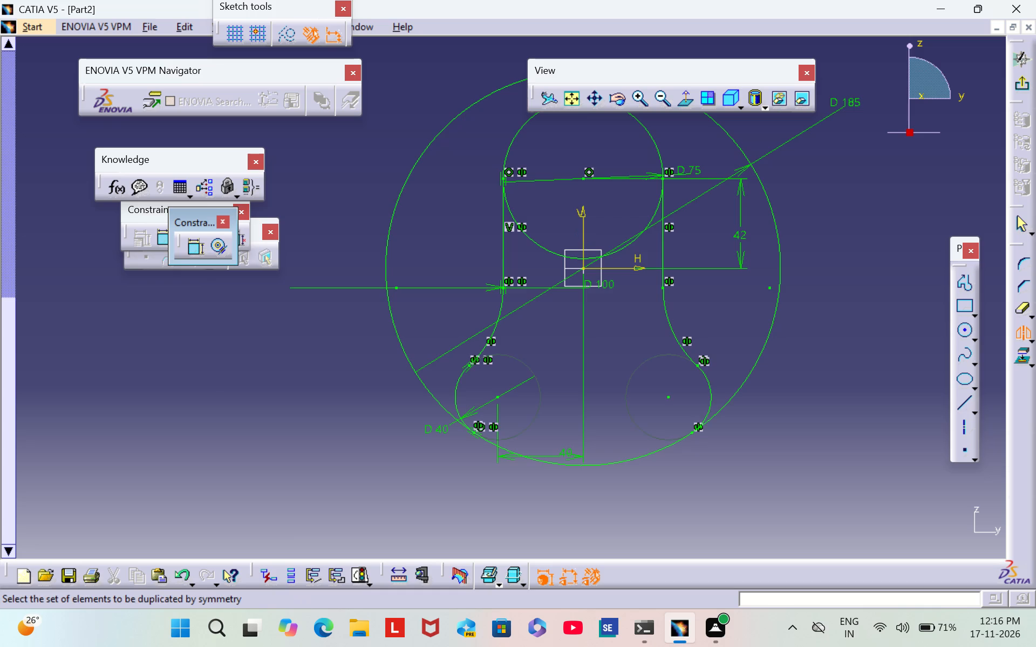
left_click(1021, 334)
Quick-trim the 185 mm circle's upper portion and the 75 mm circle's lower portion to close the outline, and exit the sketch.
double_click(1023, 306)
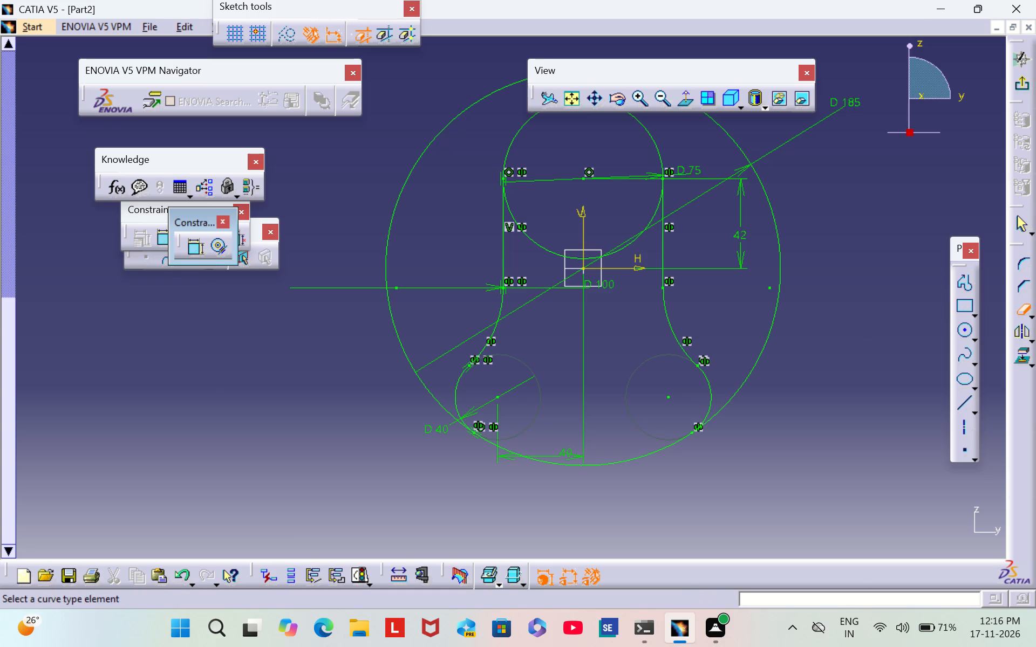
left_click(762, 338)
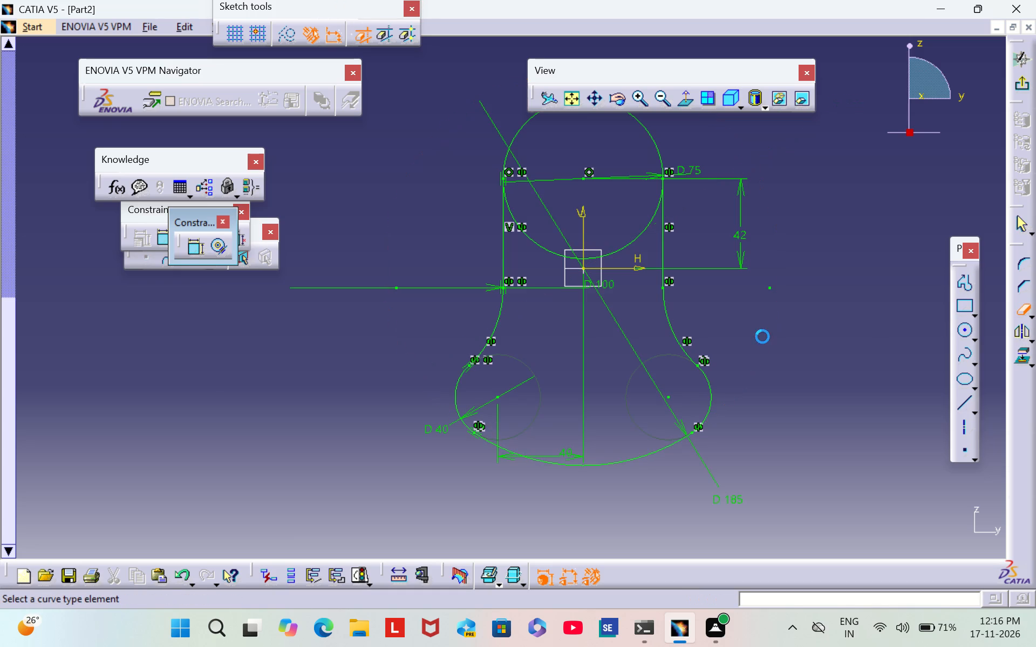
left_click(528, 238)
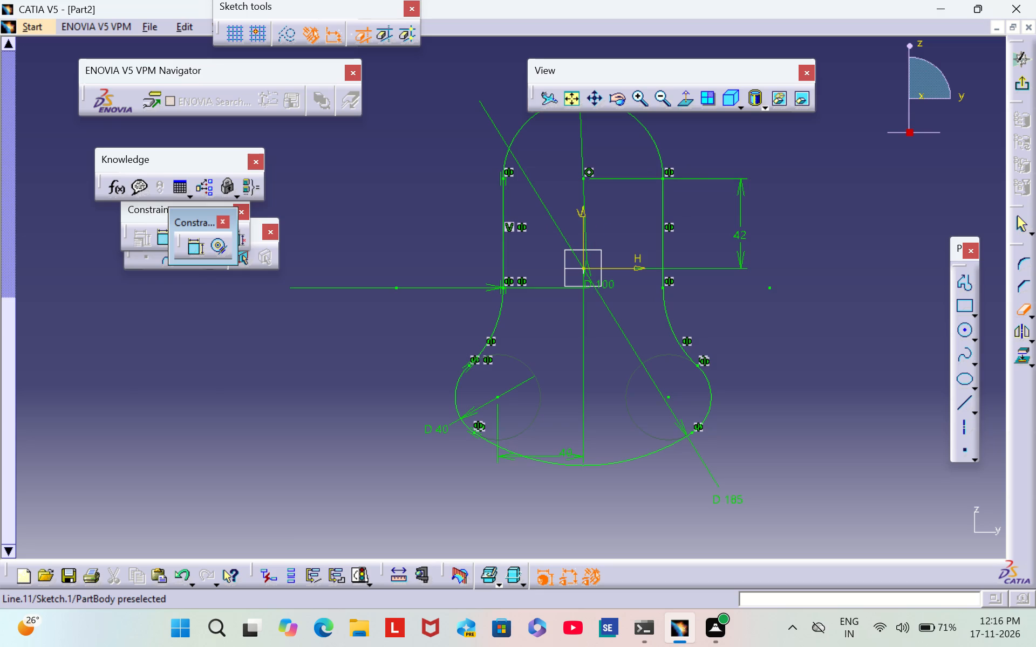
left_click(1015, 85)
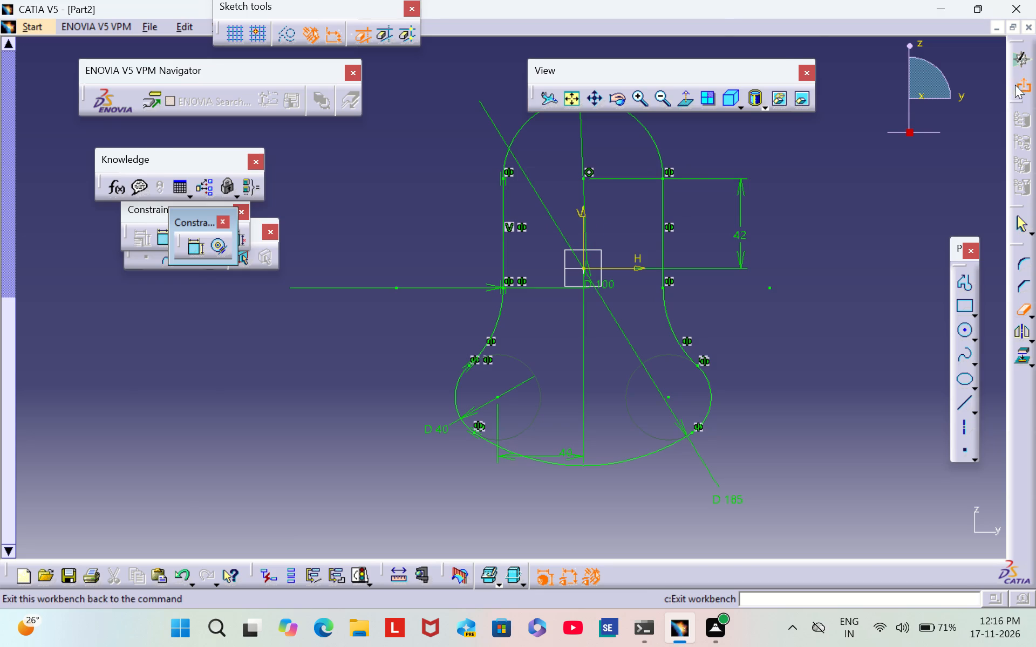
Pad the closed outline sketch by 20 mm.
middle_click_drag(630, 389, 630, 388)
right_click_drag(630, 388, 714, 128)
middle_click_drag(630, 388, 713, 124)
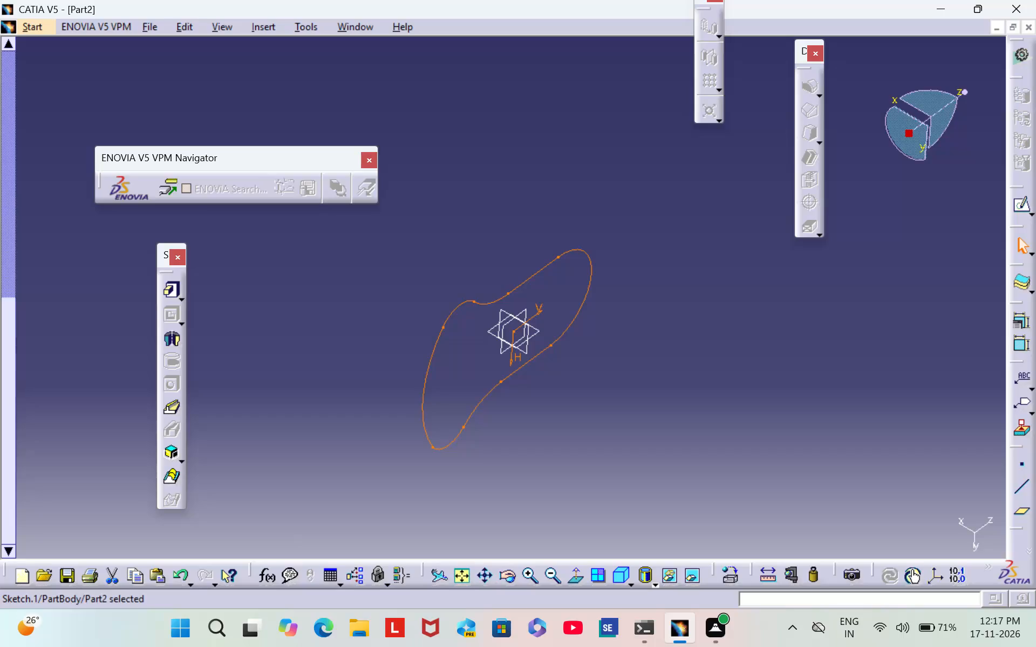
left_click(173, 293)
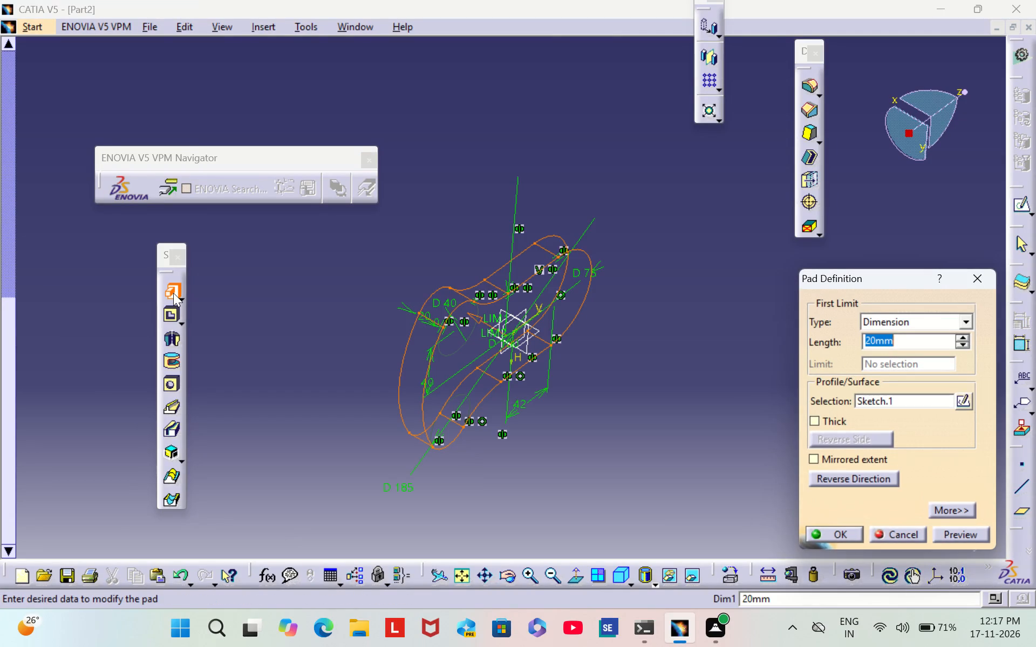
left_click(831, 534)
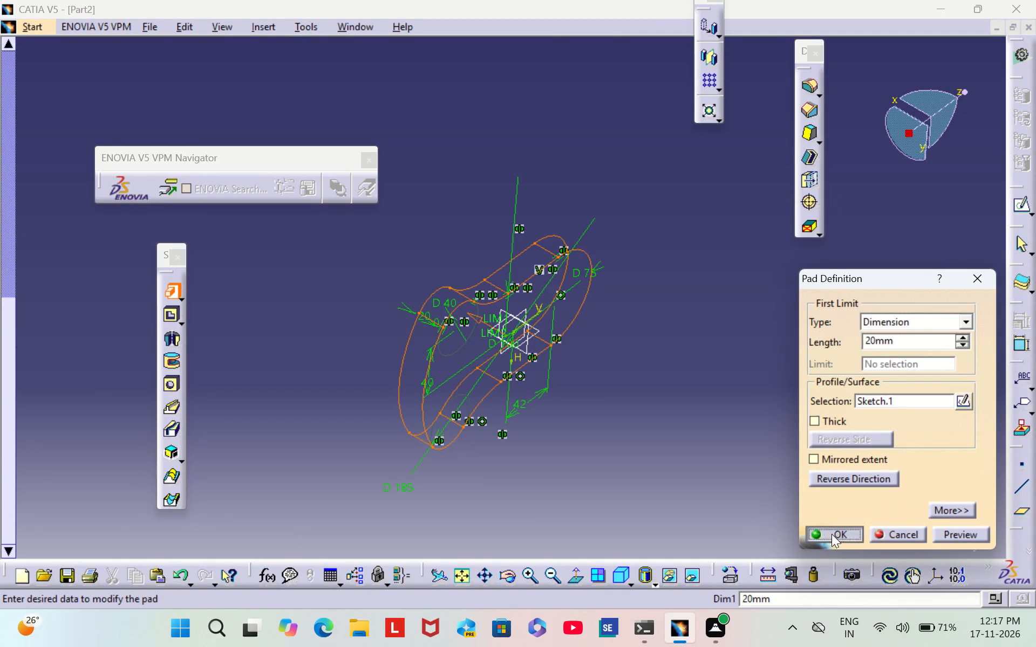
Open a sketch on the plate's flat face lying on the yz plane and draw a circle about 60 mm in diameter beside the plate.
left_click(706, 401)
middle_click_drag(706, 401, 672, 390)
right_click_drag(706, 401, 534, 328)
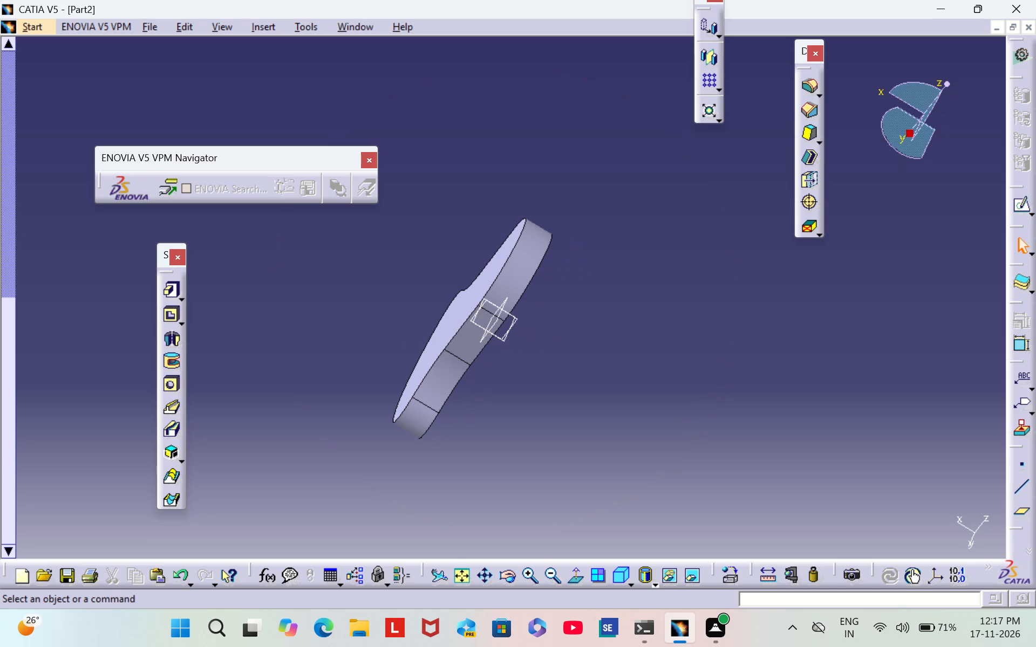
middle_click_drag(706, 380, 601, 338)
right_click_drag(706, 378, 601, 338)
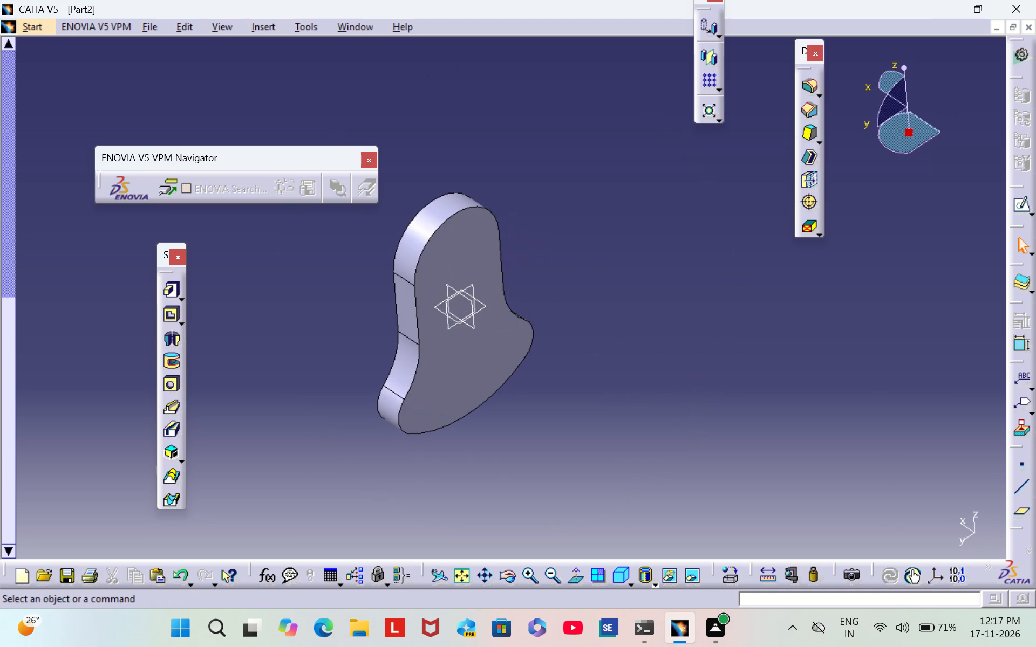
left_click(448, 260)
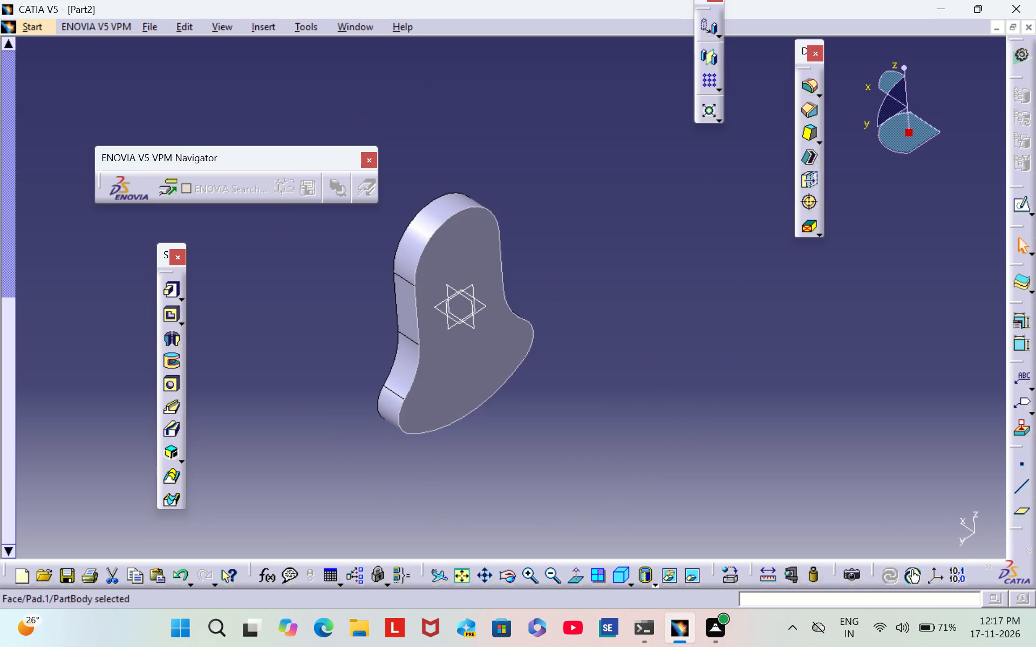
left_click(1021, 210)
scroll(562, 329, "down", 1)
middle_click_drag(562, 329, 584, 361)
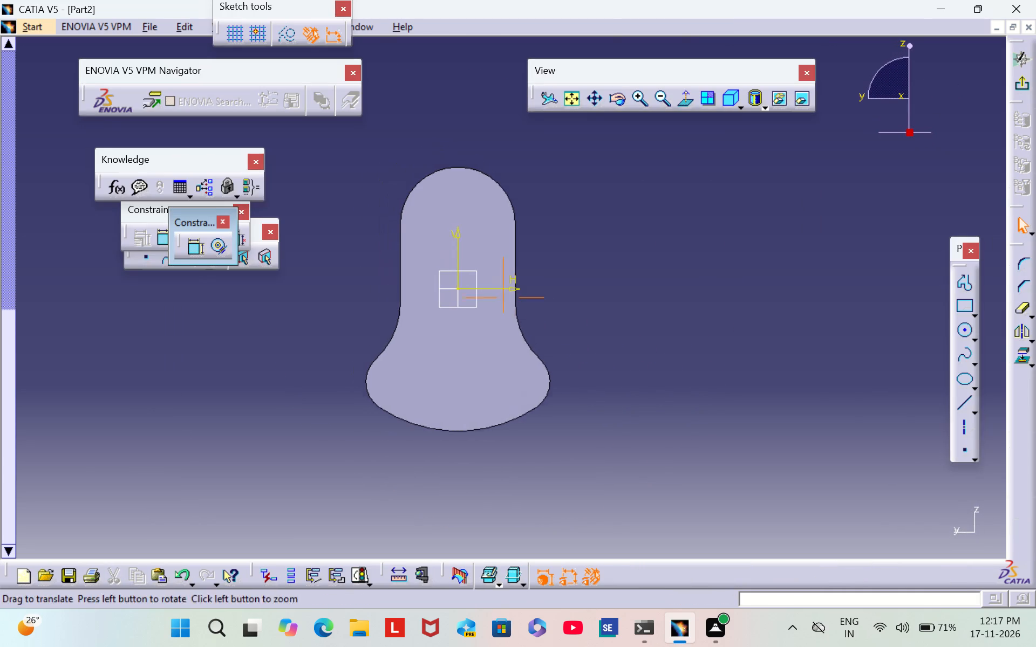
middle_click_drag(584, 361, 605, 391)
left_click(966, 332)
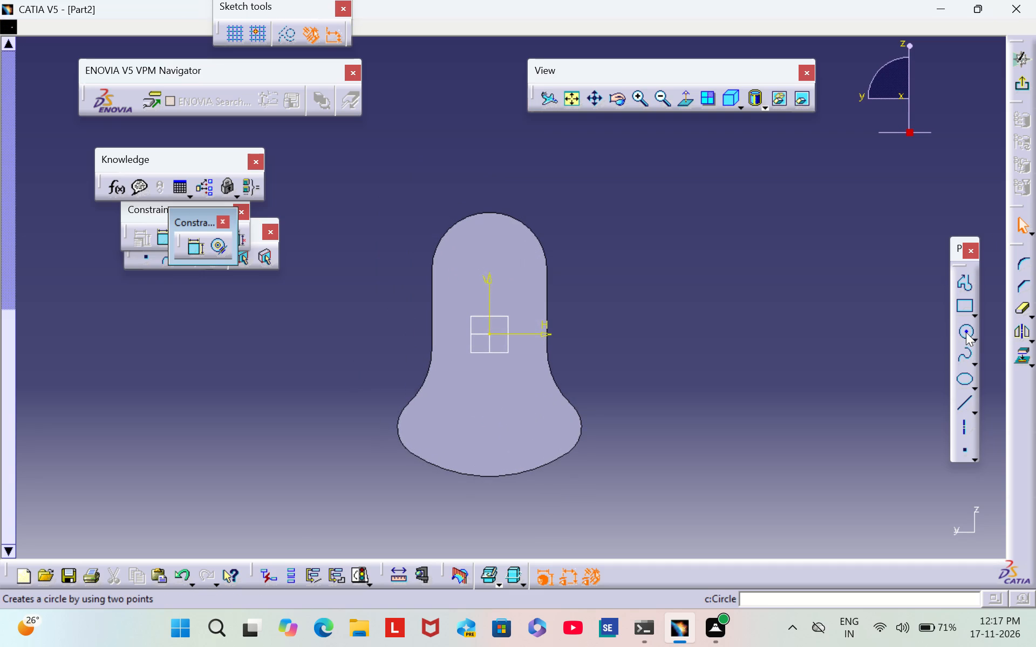
left_click(646, 287)
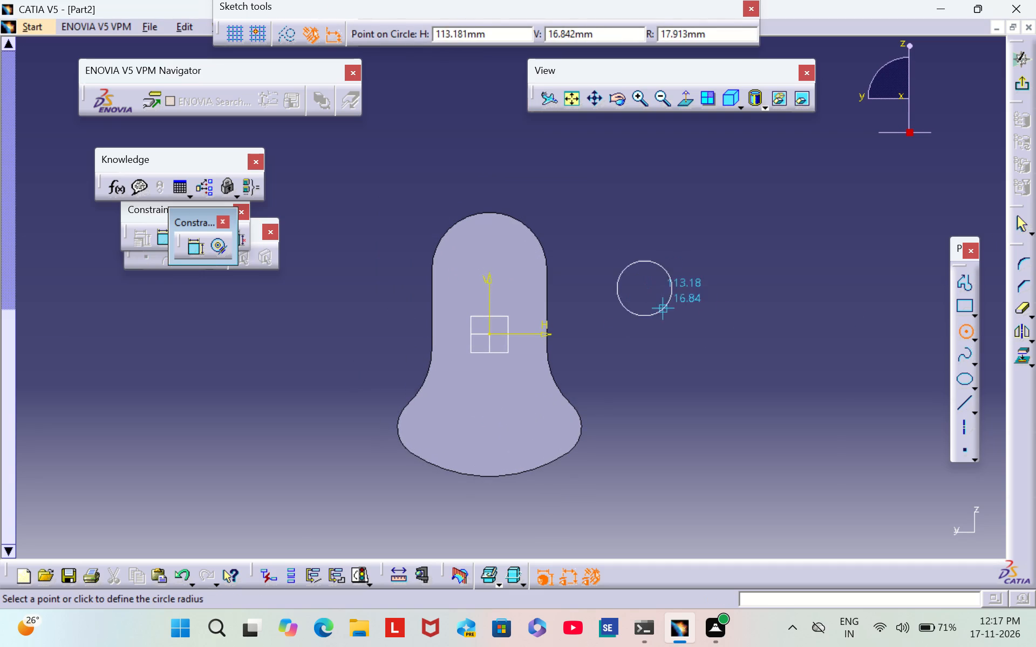
left_click(675, 323)
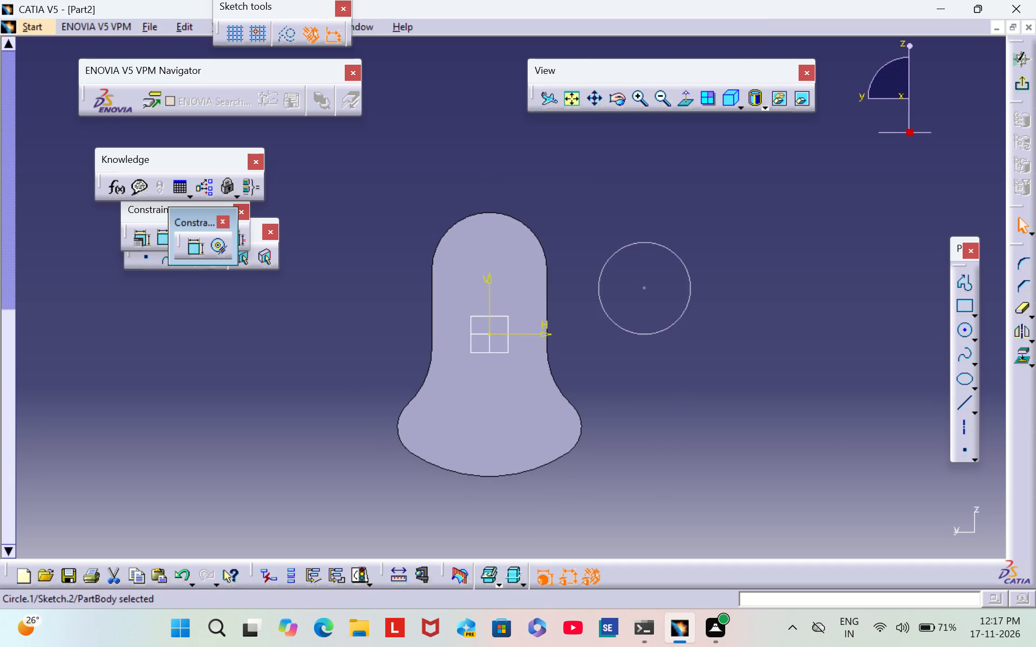
Dimension the circle's diameter and set it to 48 mm.
left_click(193, 248)
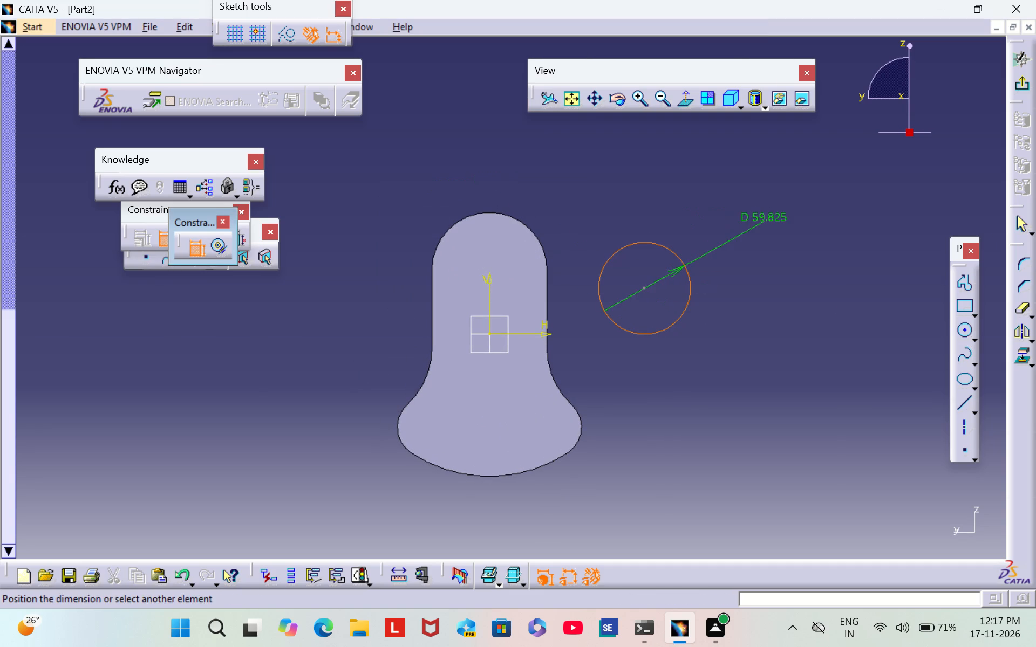
left_click(749, 222)
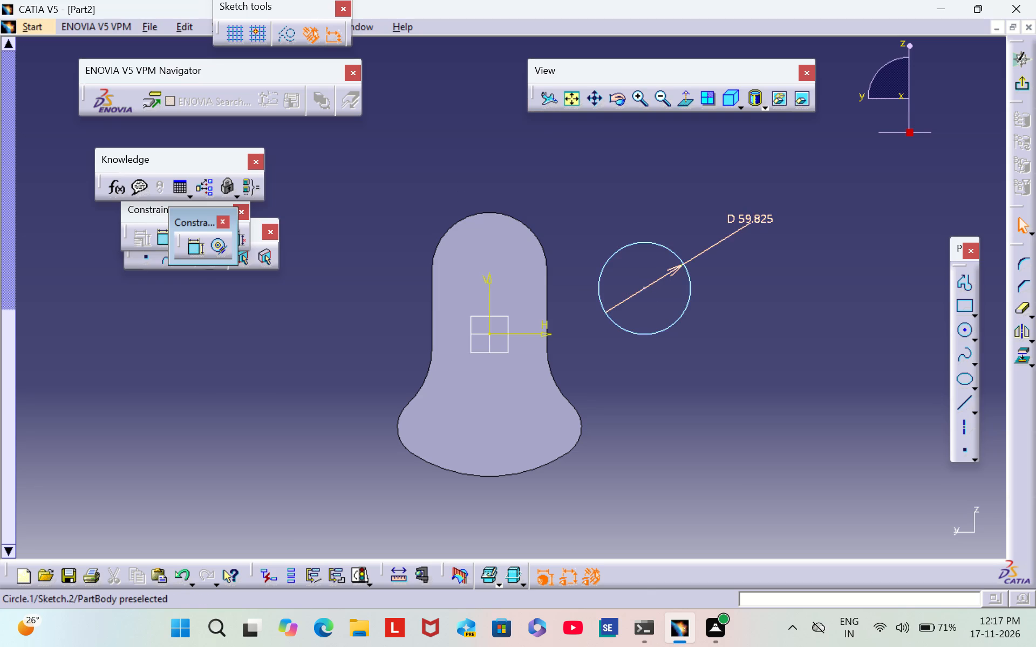
double_click(748, 217)
key("BackSpace")
type("48")
key("Return")
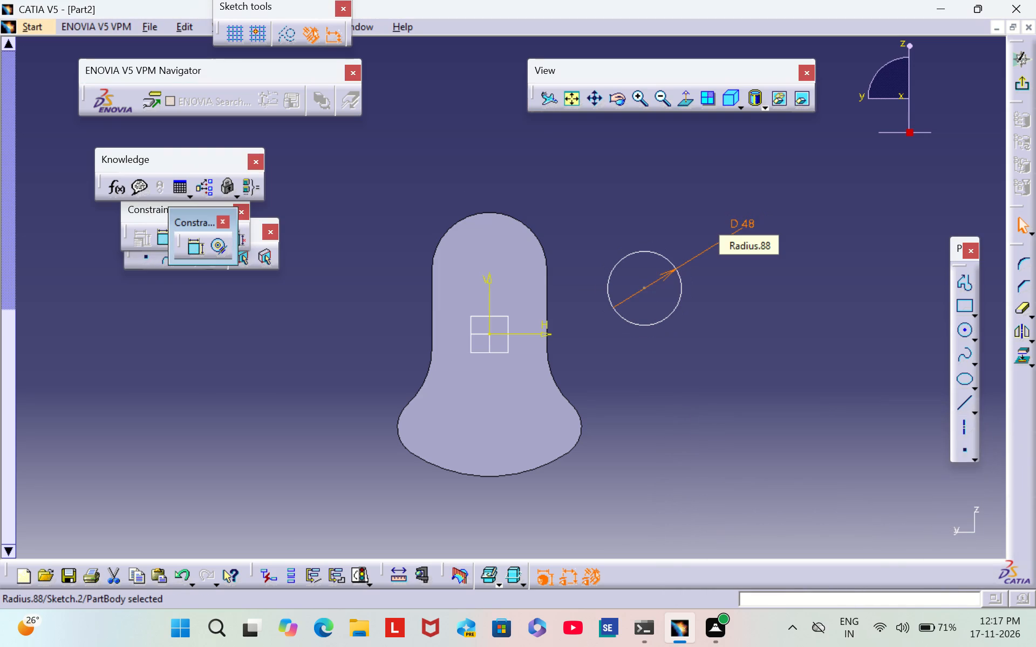
left_click(764, 301)
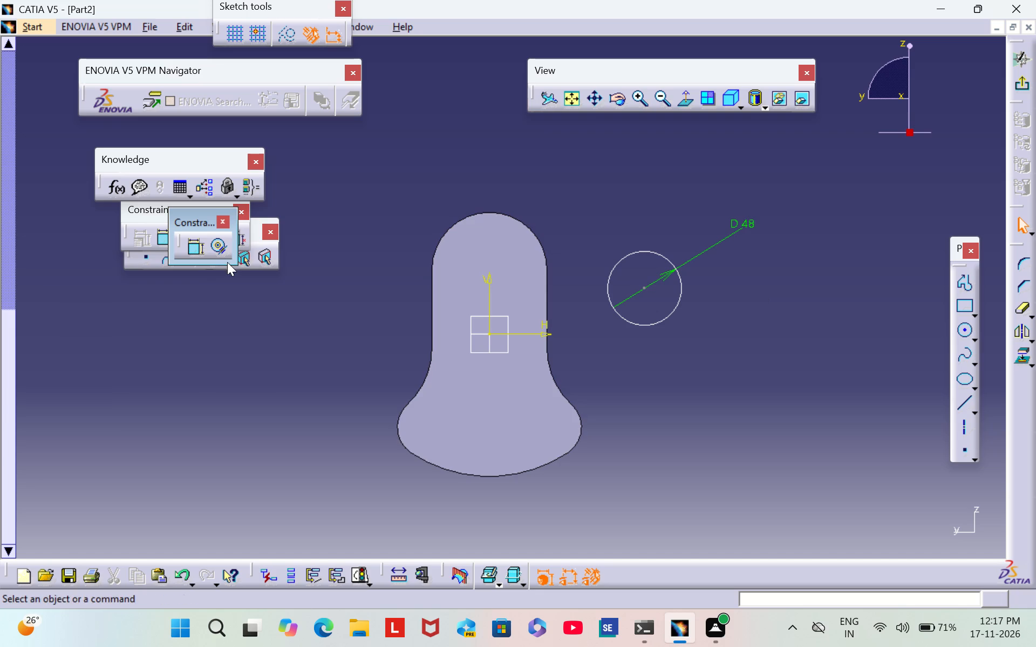
Make the 48 mm circle concentric with the plate's rounded upper edge and exit the sketch.
double_click(194, 249)
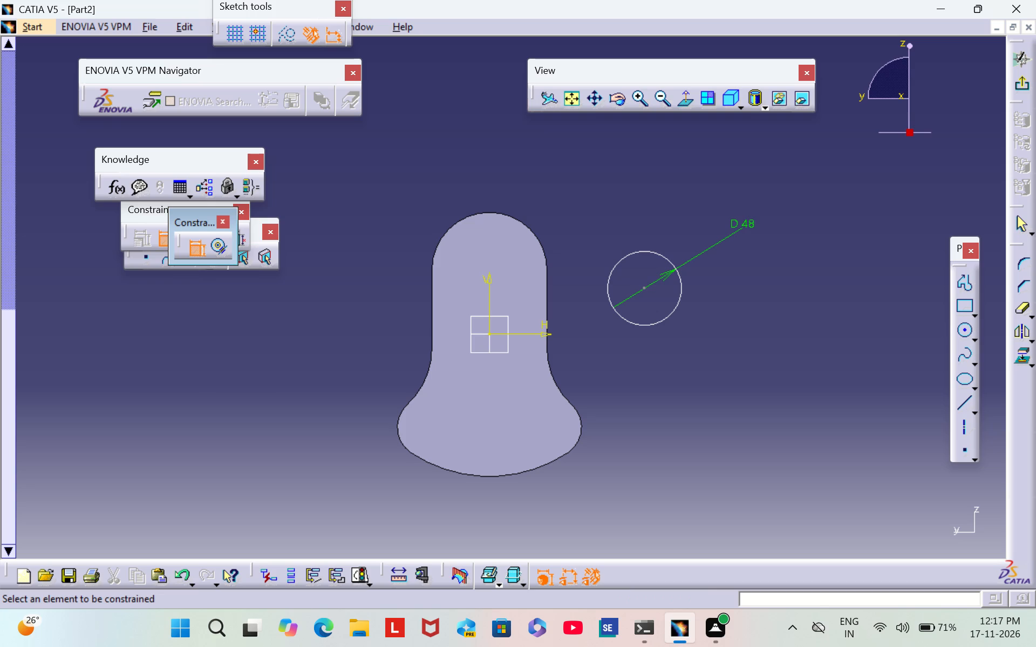
left_click(493, 211)
left_click(648, 251)
right_click(580, 247)
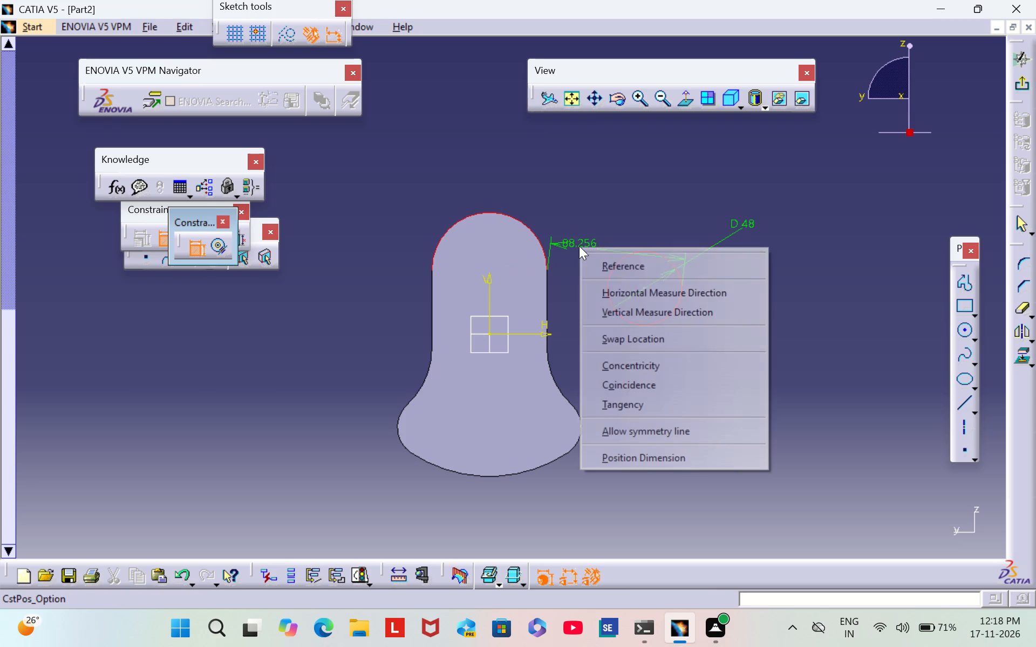
left_click(680, 370)
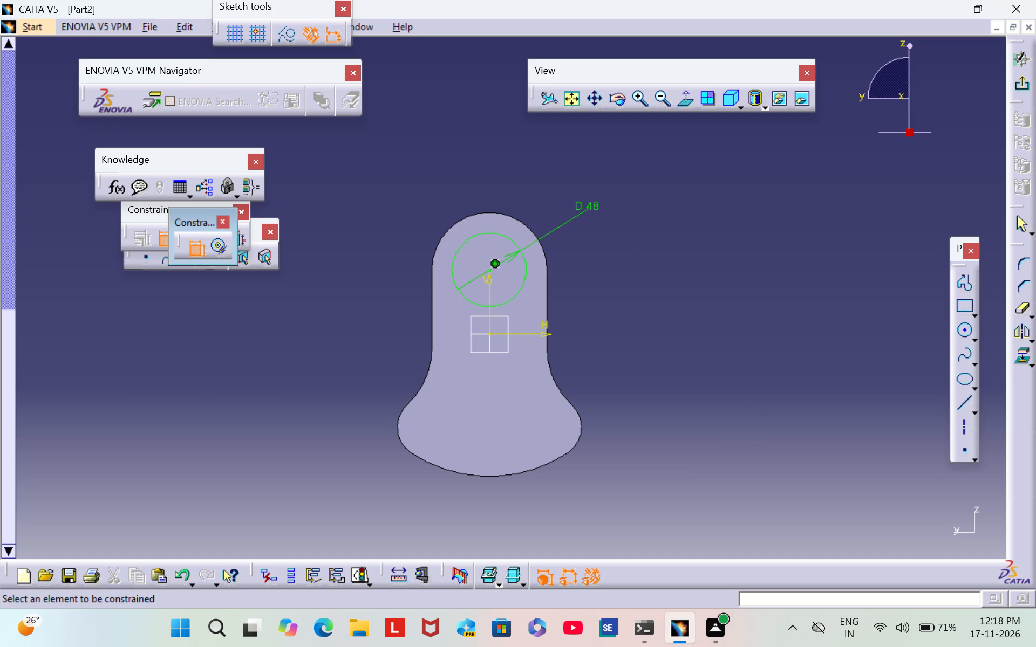
left_click(1018, 84)
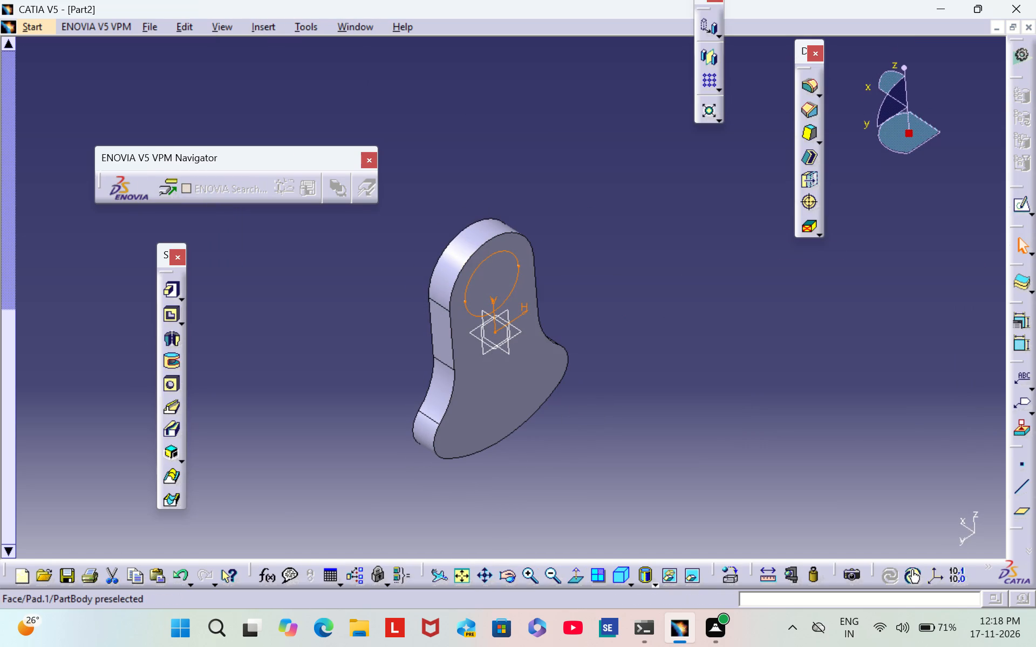
Pad the 48 mm circle outward from the plate by 35 mm.
left_click(168, 292)
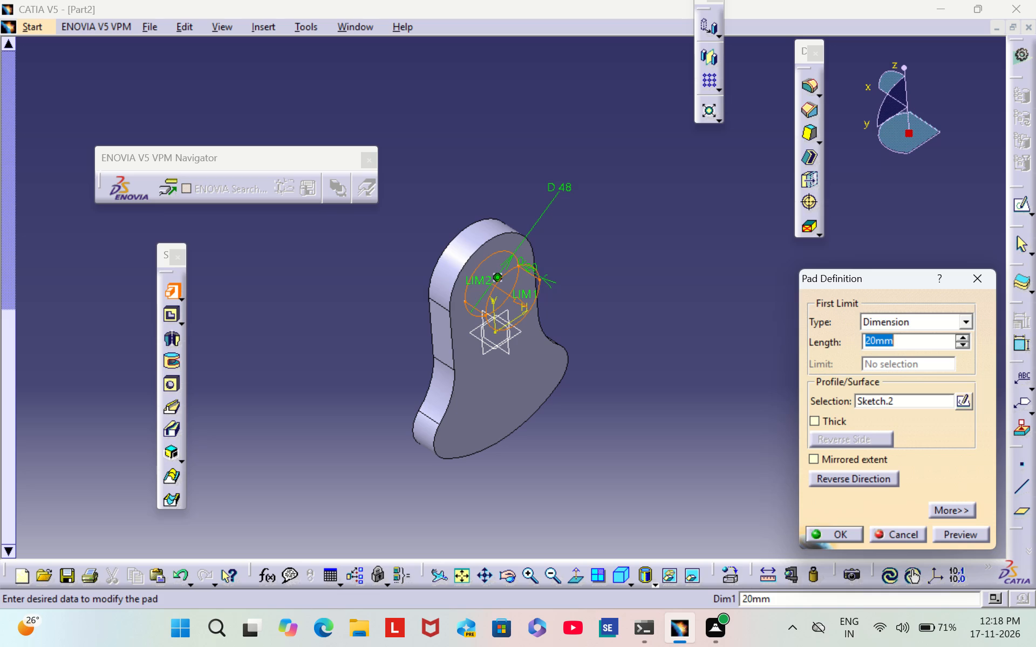
key("BackSpace")
type("35")
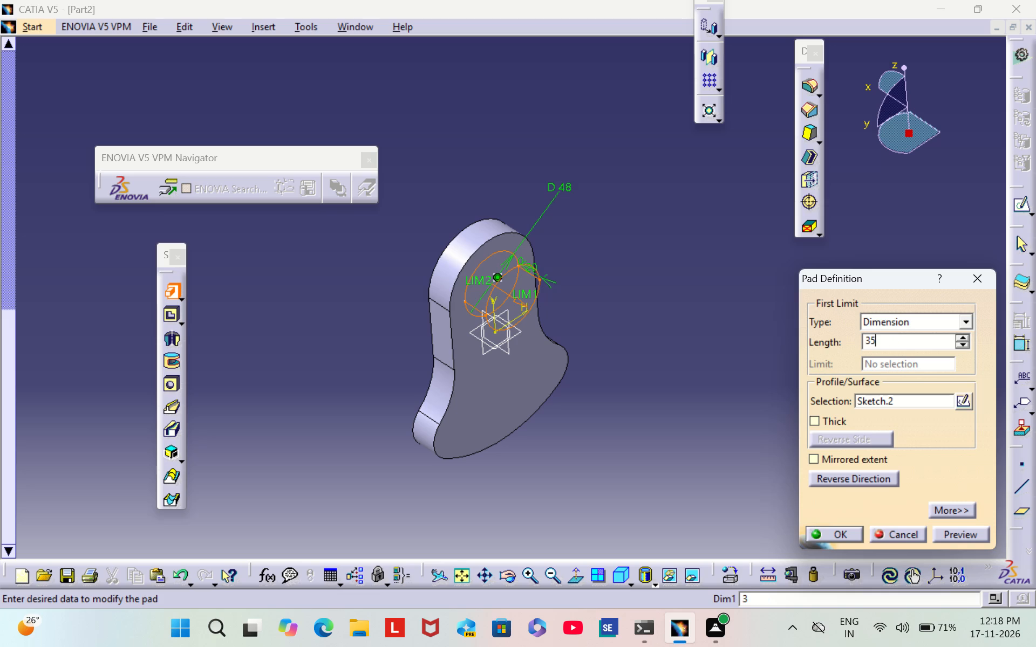
key("Return")
left_click(337, 328)
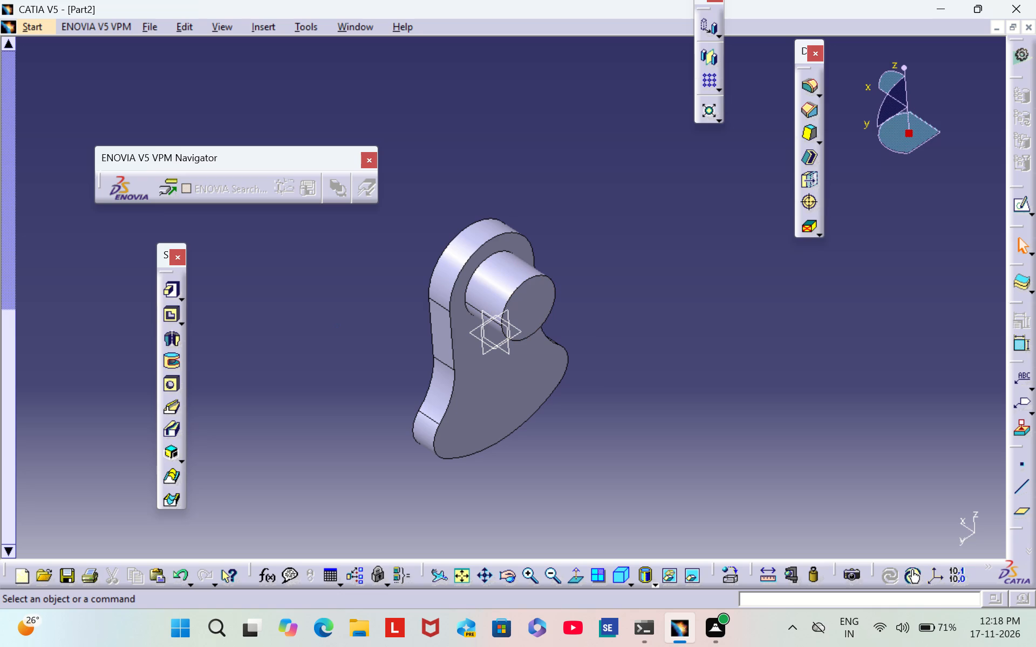
Open a sketch on the pin's end face and project the plate's rounded upper edge and both straight side edges onto it.
left_click(542, 306)
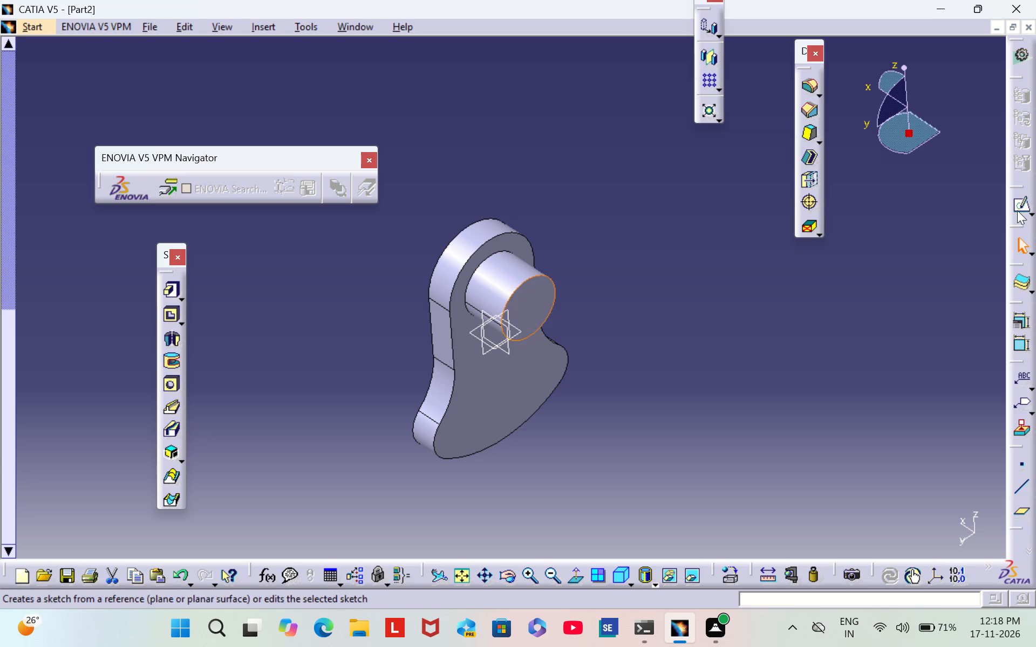
left_click(1017, 209)
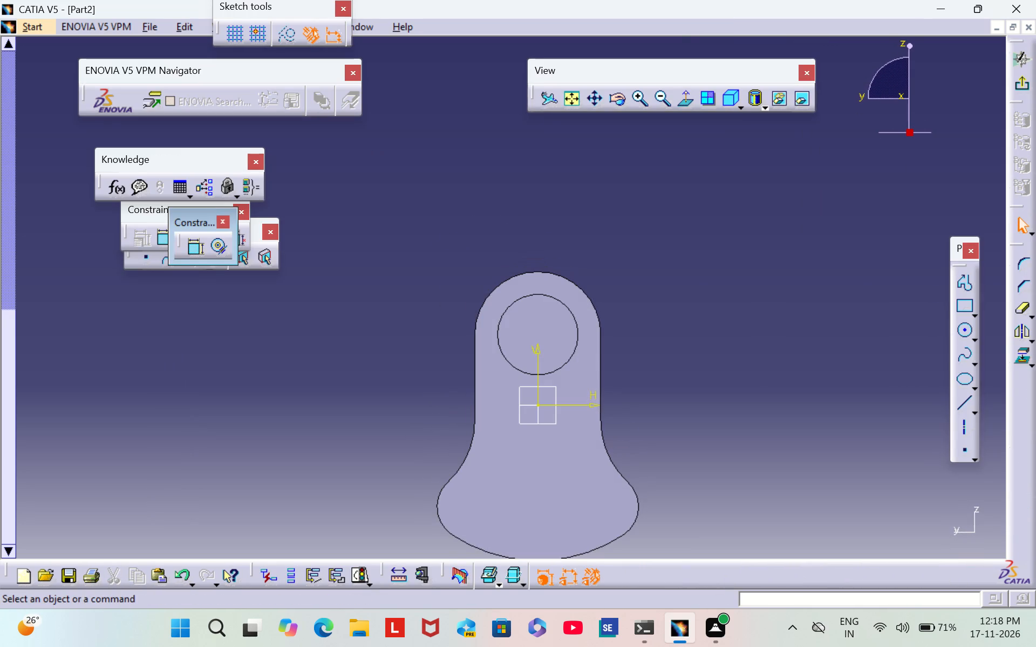
middle_click_drag(683, 467, 666, 412)
scroll(683, 467, "down", 1)
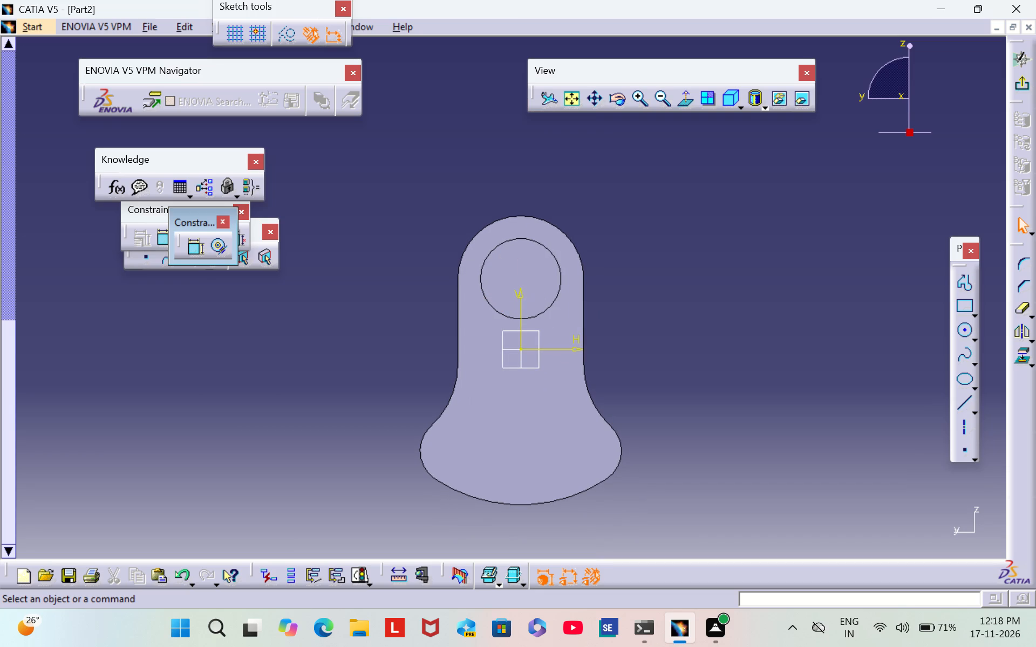
double_click(1021, 358)
left_click(509, 216)
left_click(458, 337)
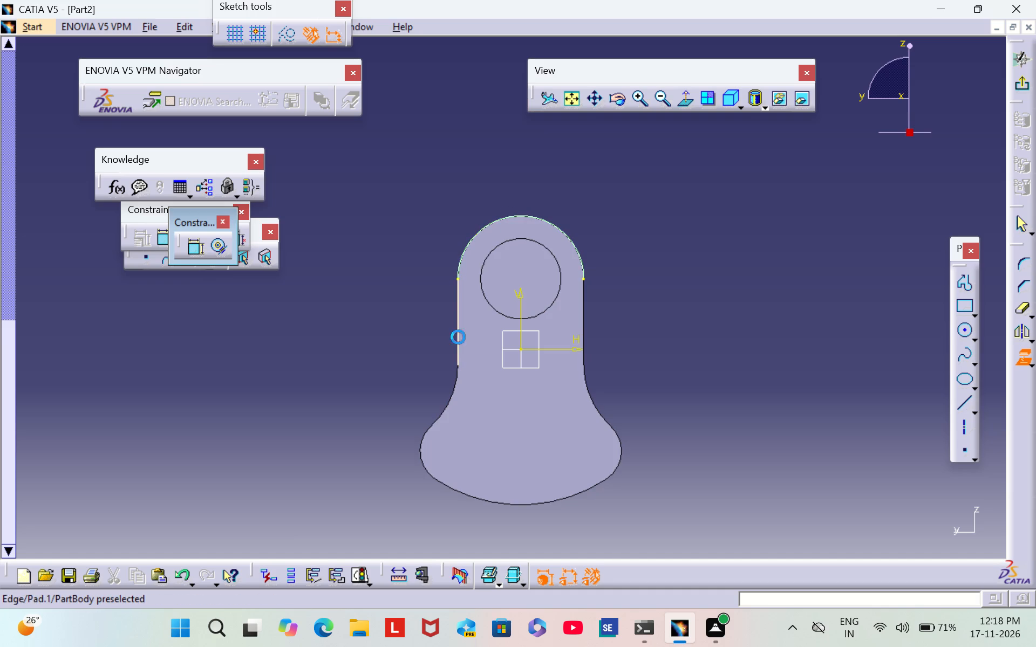
left_click(584, 333)
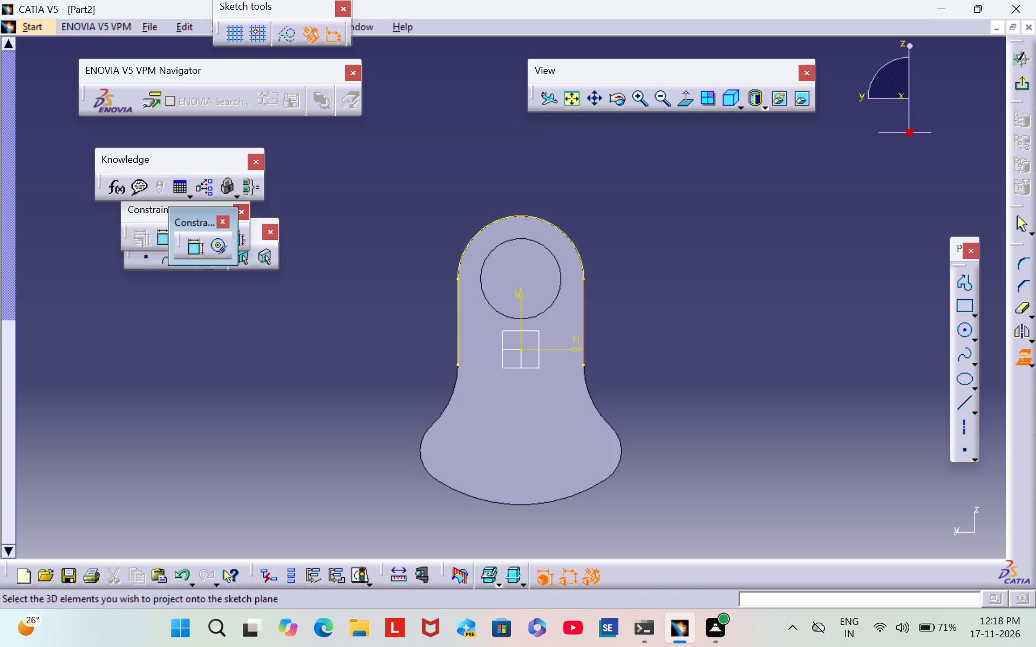
left_click(1023, 360)
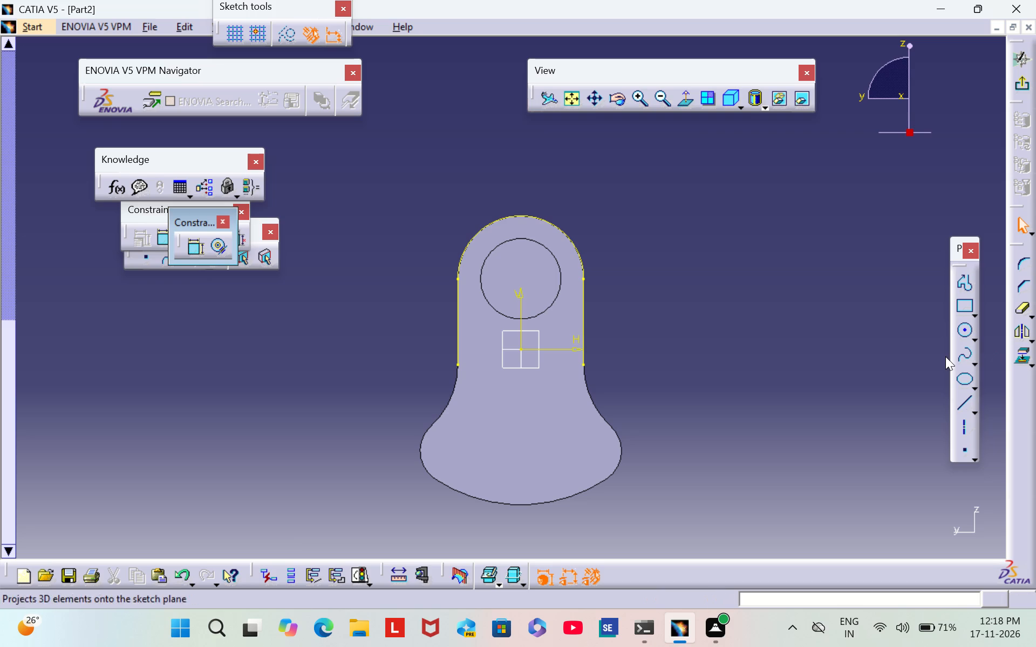
Draw a circle about 46 mm in diameter centred on the sketch origin and make it tangent to a projected side line.
left_click(966, 329)
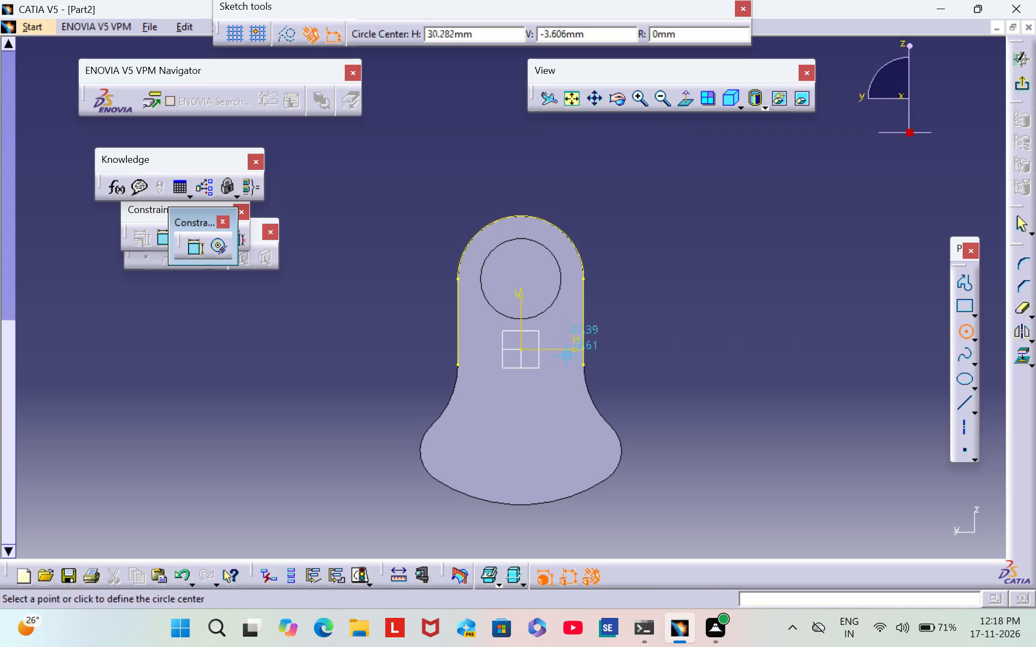
left_click(522, 348)
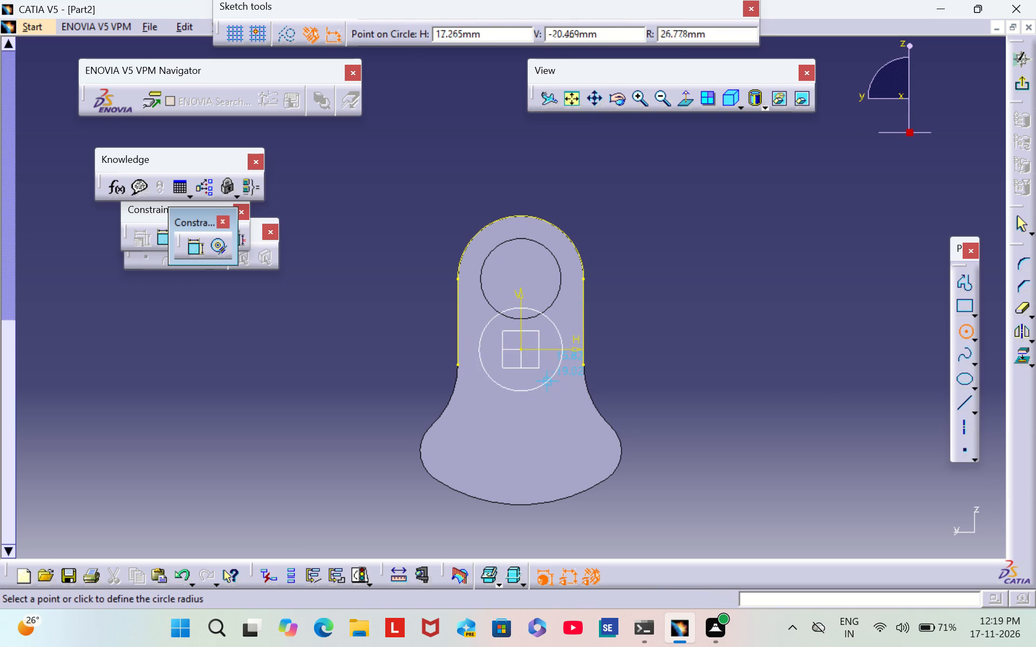
left_click(546, 377)
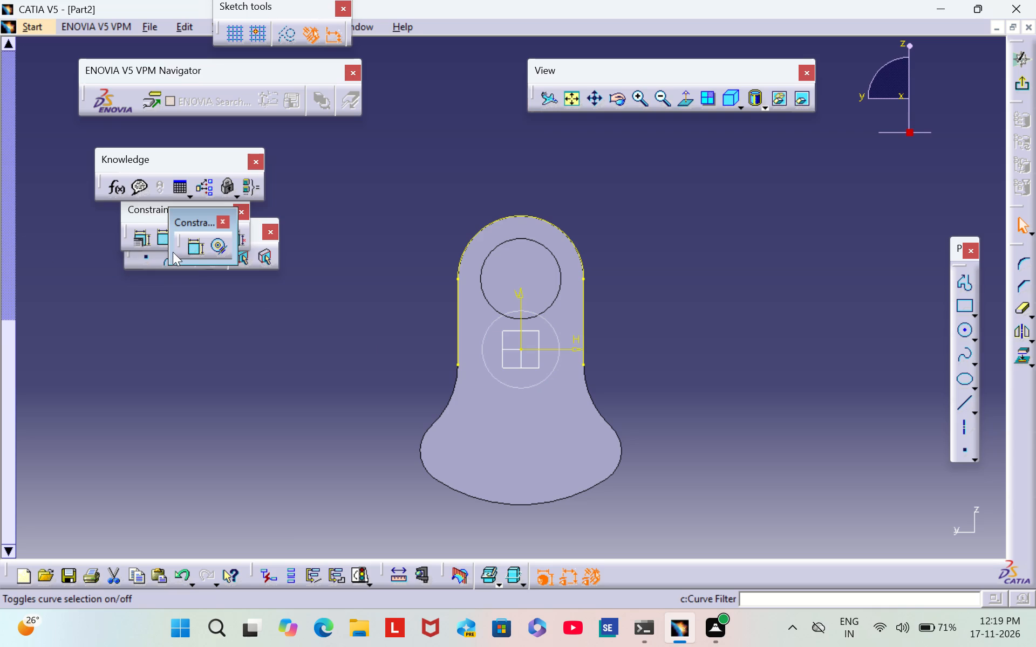
double_click(192, 251)
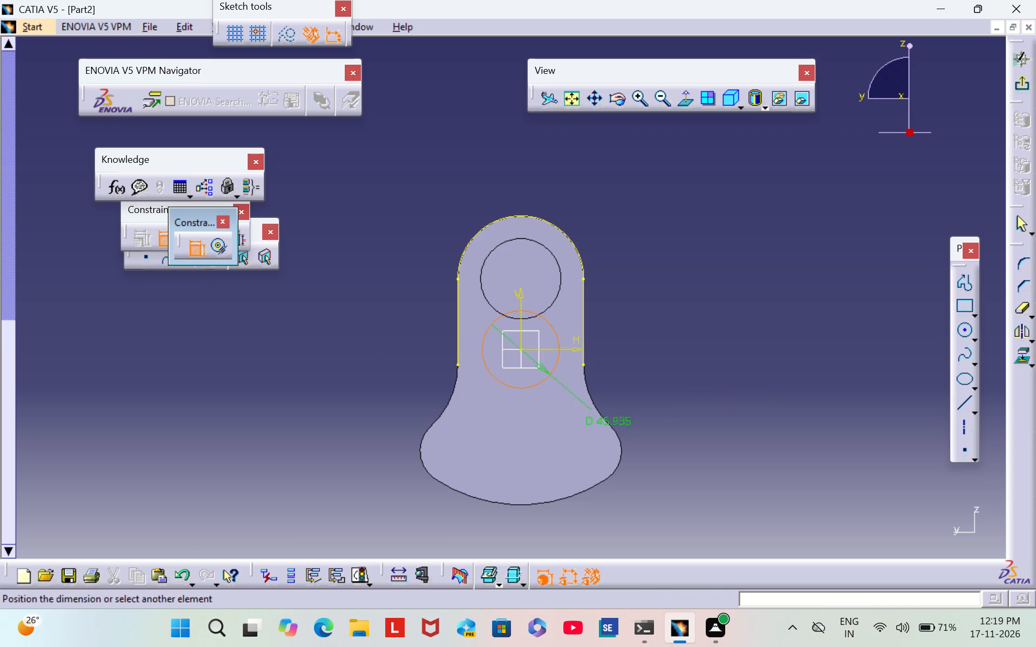
left_click(583, 330)
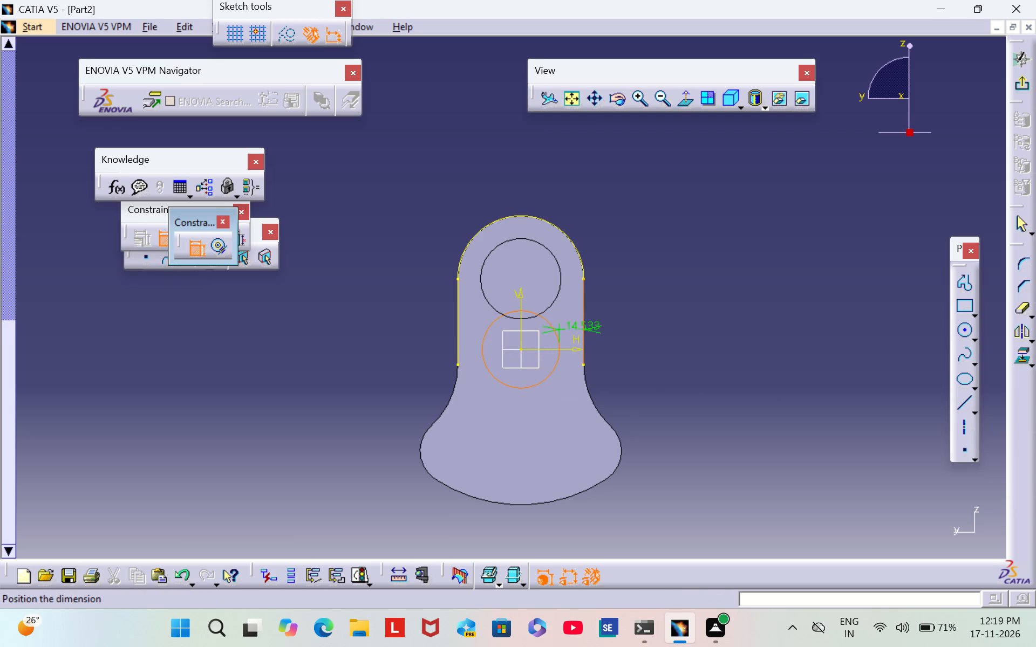
right_click(579, 334)
left_click(623, 487)
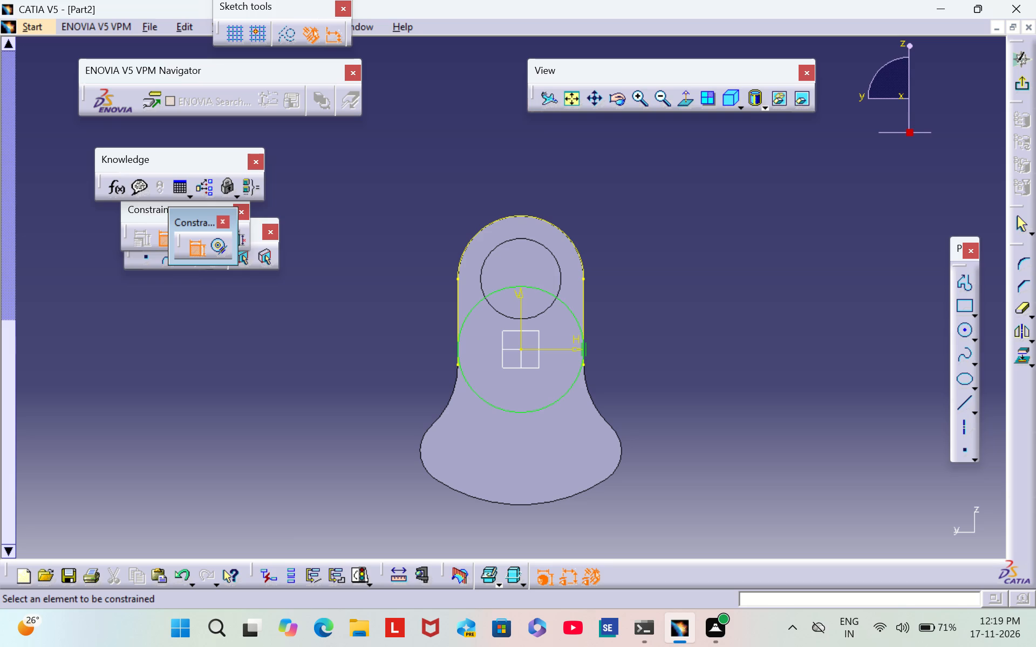
Trim away the circle's upper arc between the two projected side lines with Quick Trim.
double_click(1023, 313)
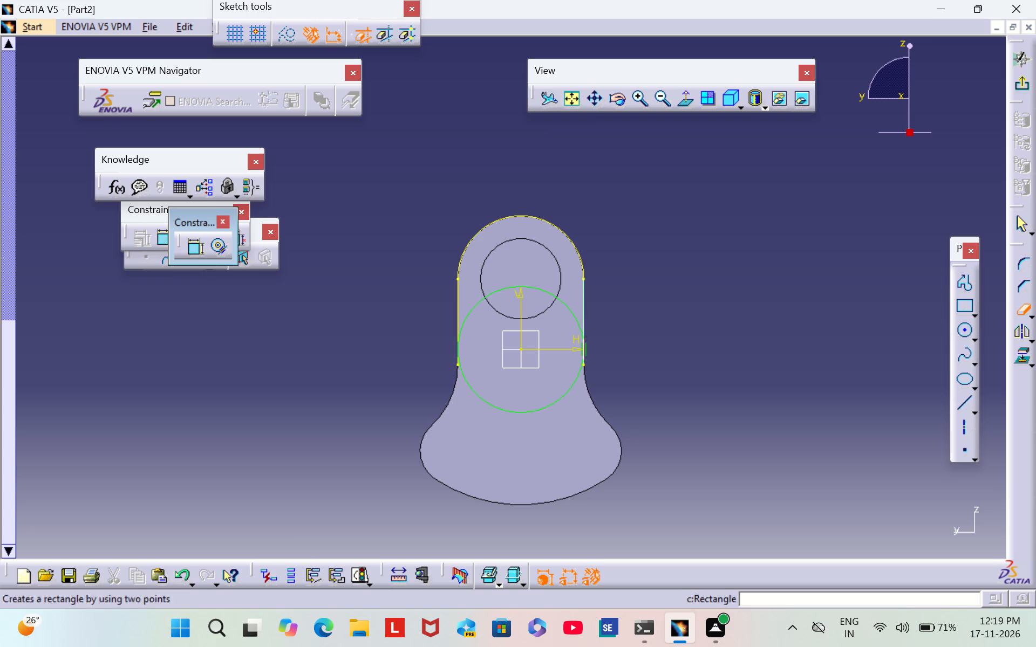
left_click(534, 286)
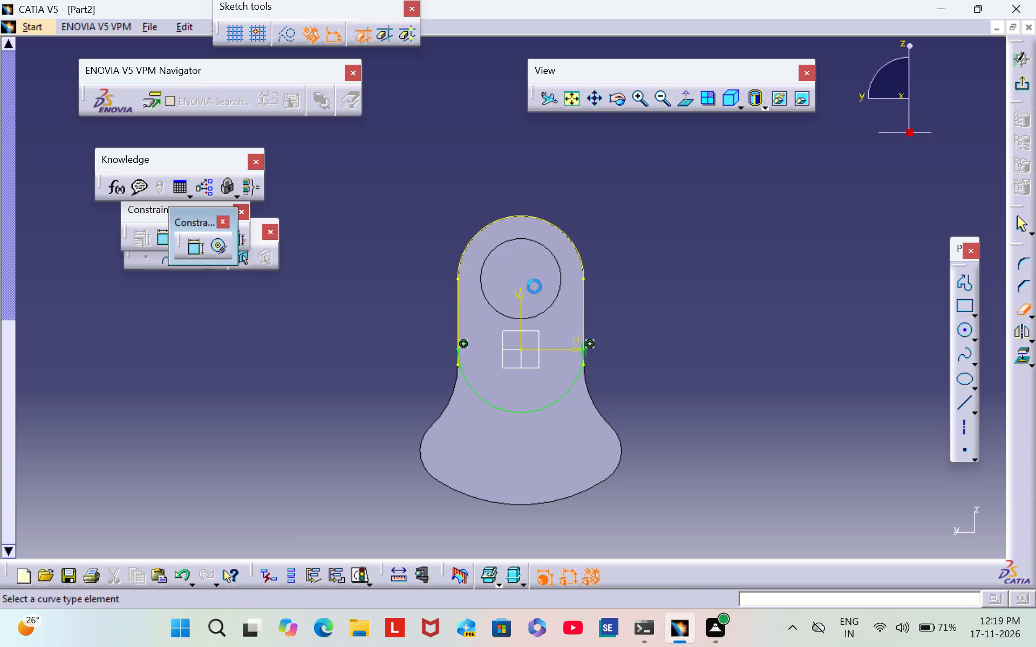
Trim the short ends of both projected side lines below their contact points with the lower arc, and exit the sketch.
triple_click(636, 101)
triple_click(636, 101)
triple_click(638, 100)
triple_click(638, 100)
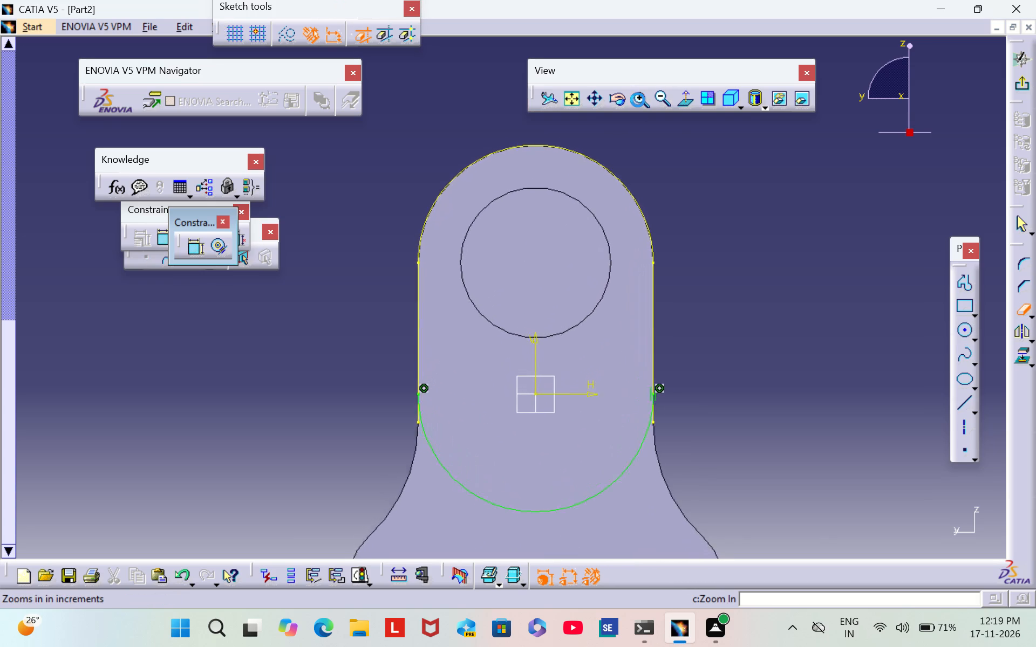
triple_click(638, 100)
double_click(638, 100)
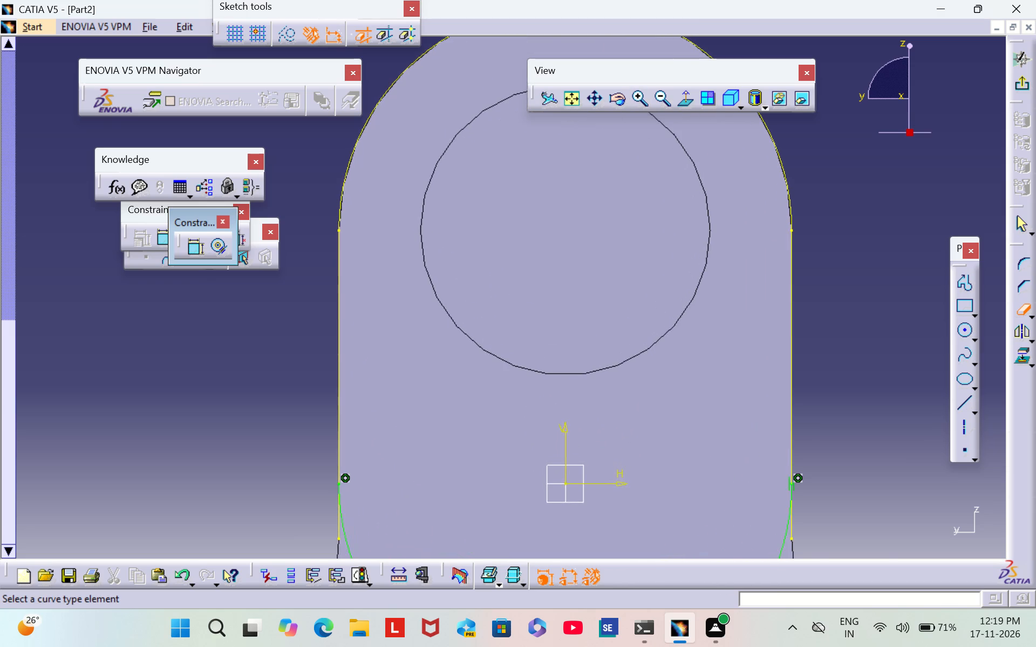
middle_click_drag(612, 422, 610, 216)
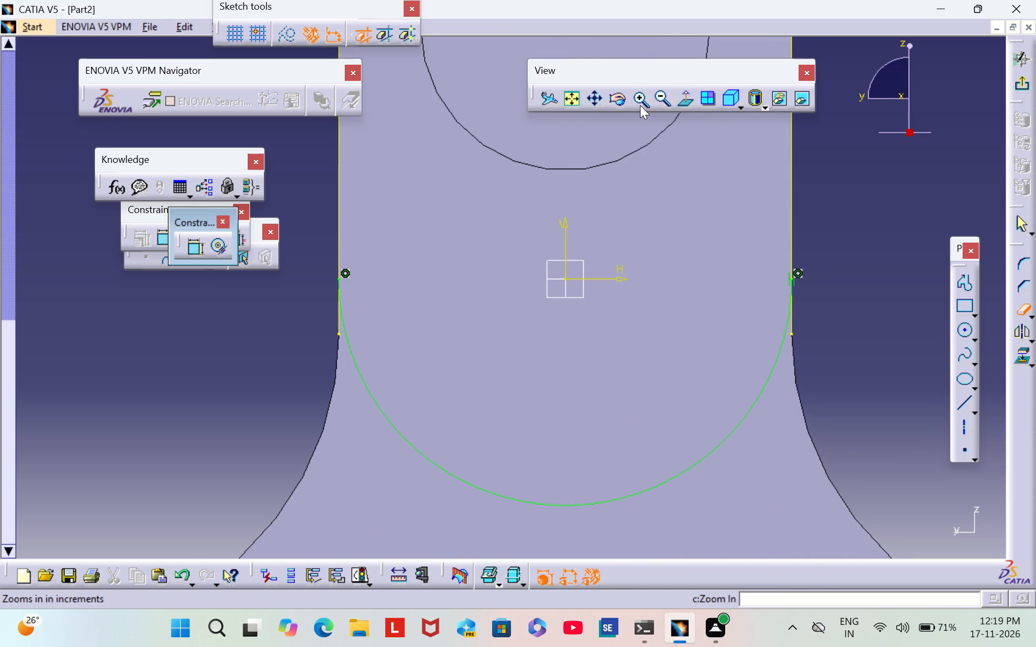
triple_click(639, 105)
triple_click(639, 105)
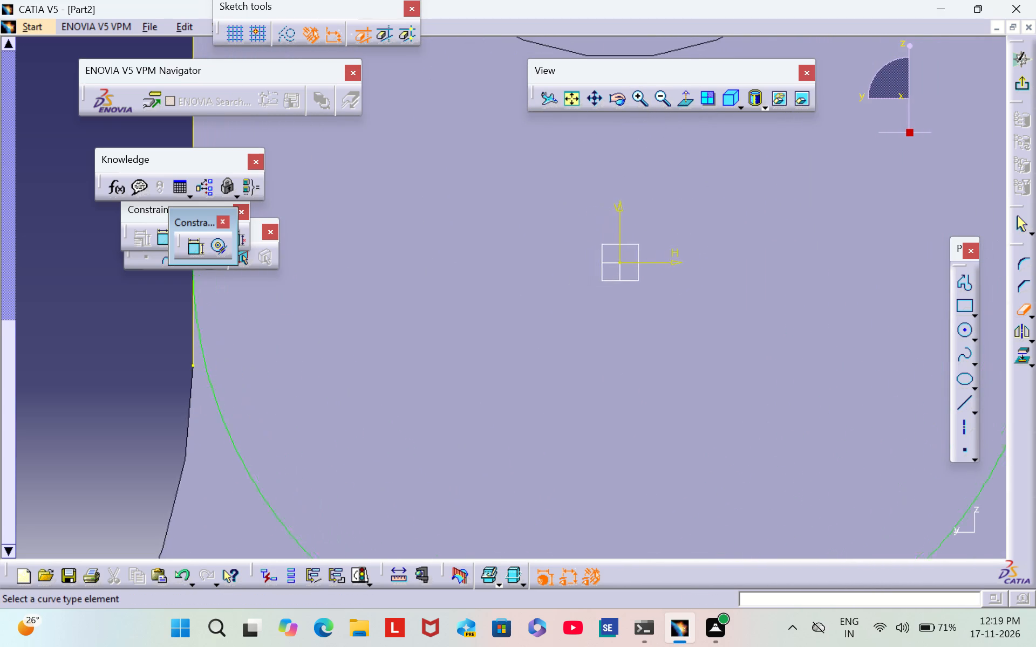
middle_click_drag(437, 280, 765, 272)
scroll(438, 280, "down", 1)
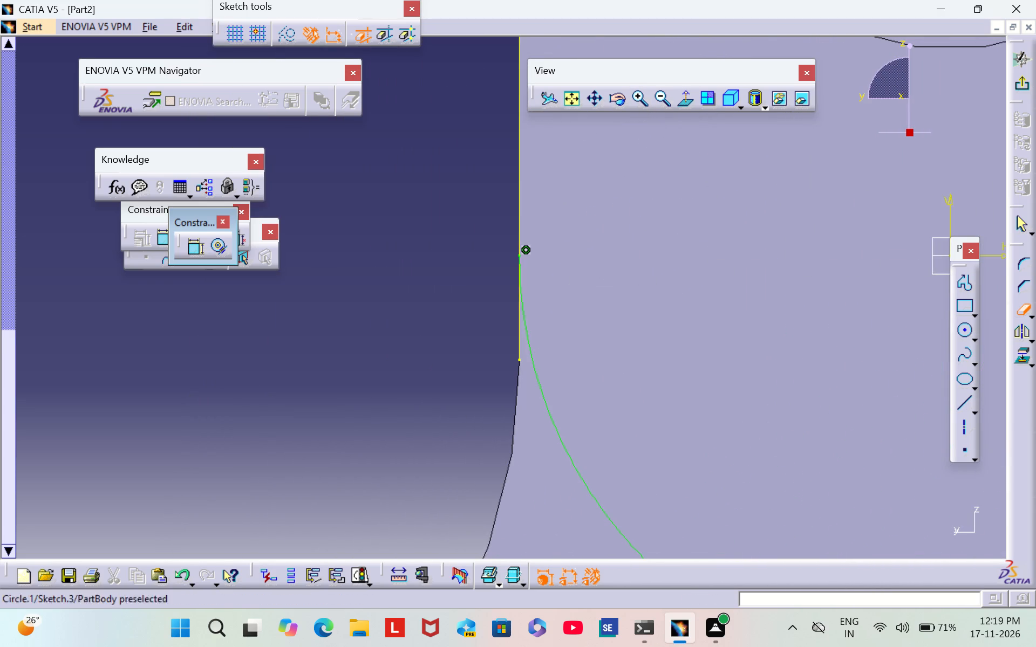
left_click(520, 339)
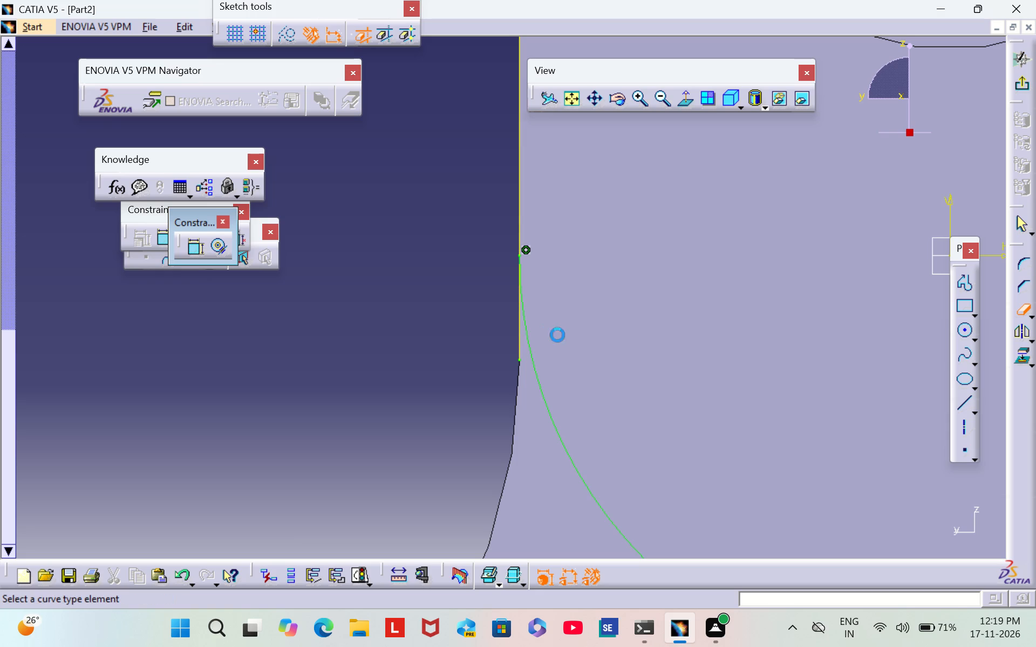
middle_click_drag(764, 327, 147, 337)
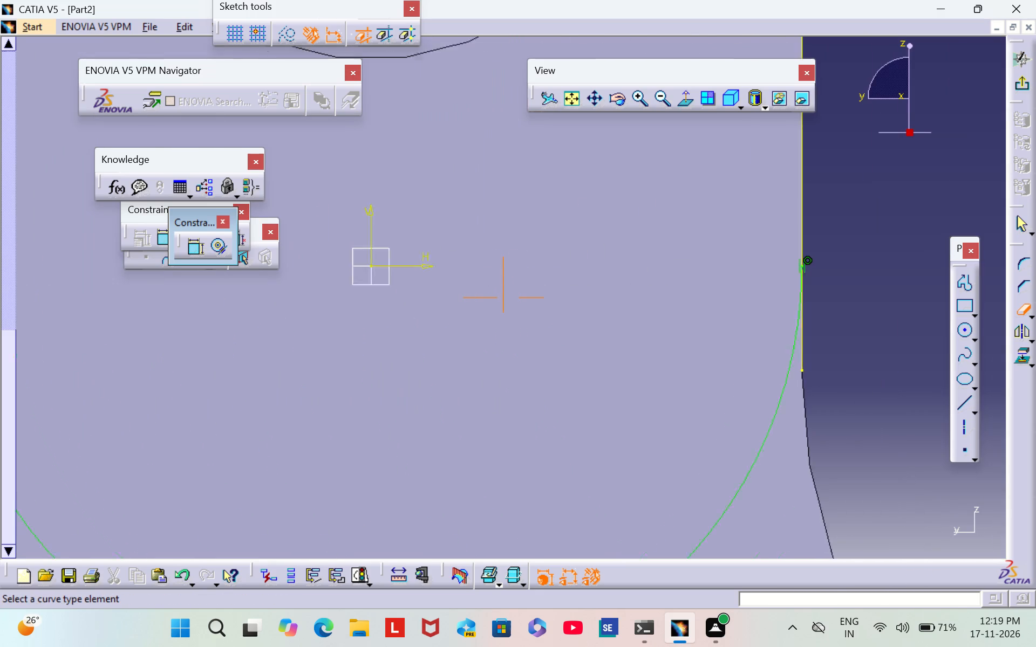
middle_click_drag(147, 337, 130, 336)
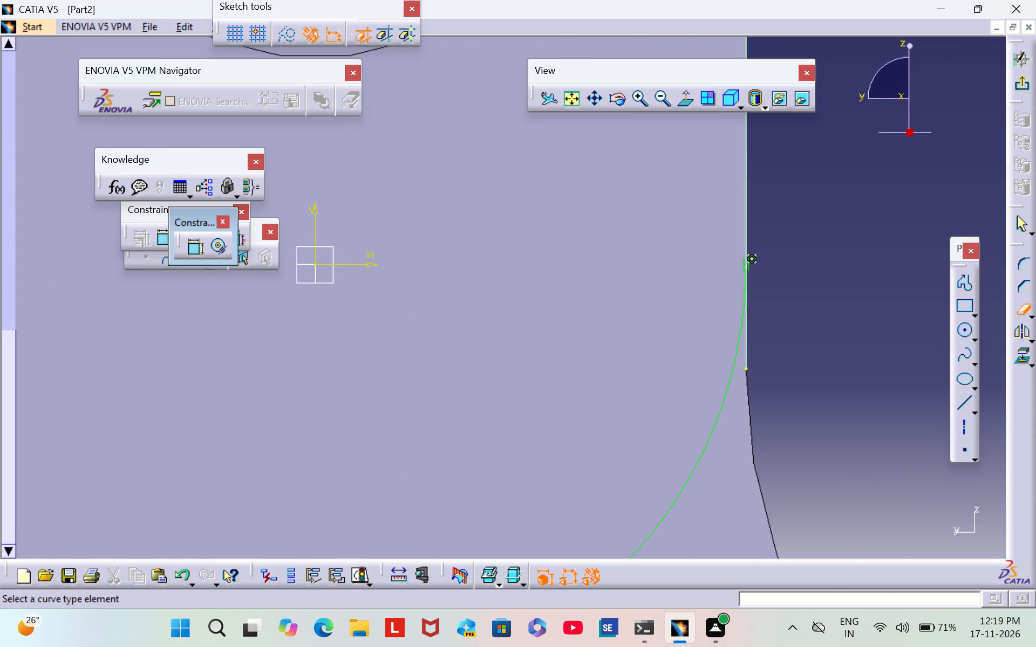
left_click(748, 332)
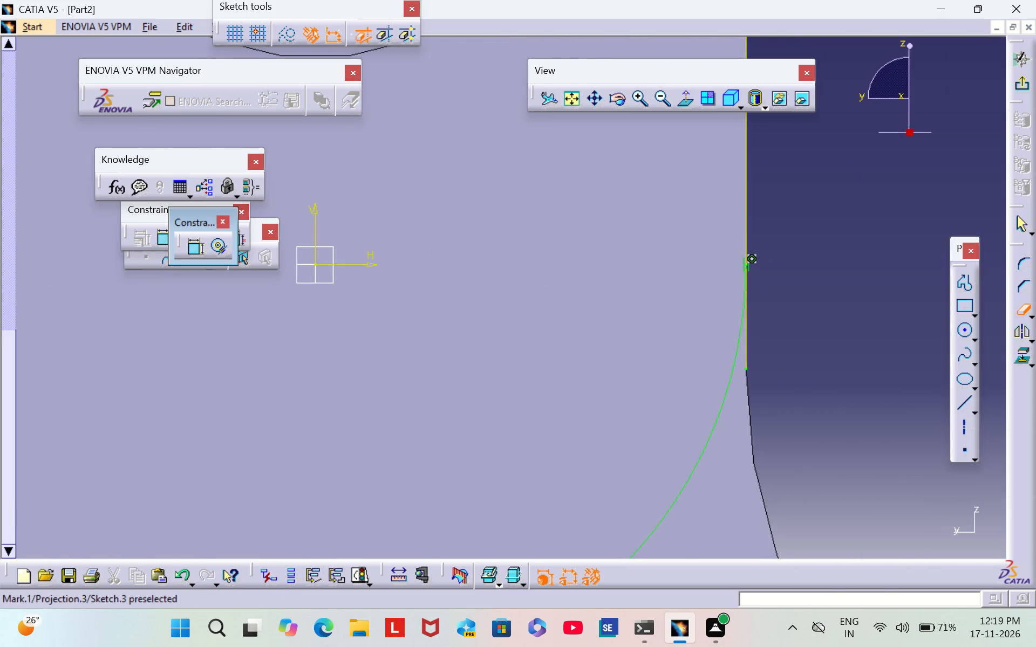
left_click(1017, 88)
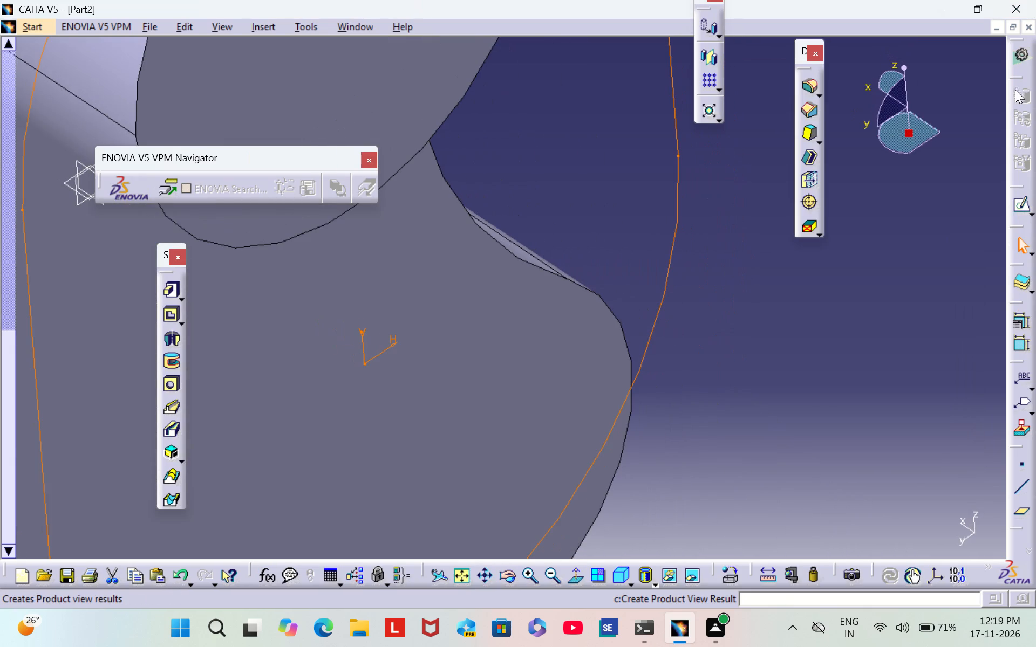
Reopen the web sketch on the pin's end face and draw a circle about 38 mm in diameter centred on the origin.
left_click(1025, 209)
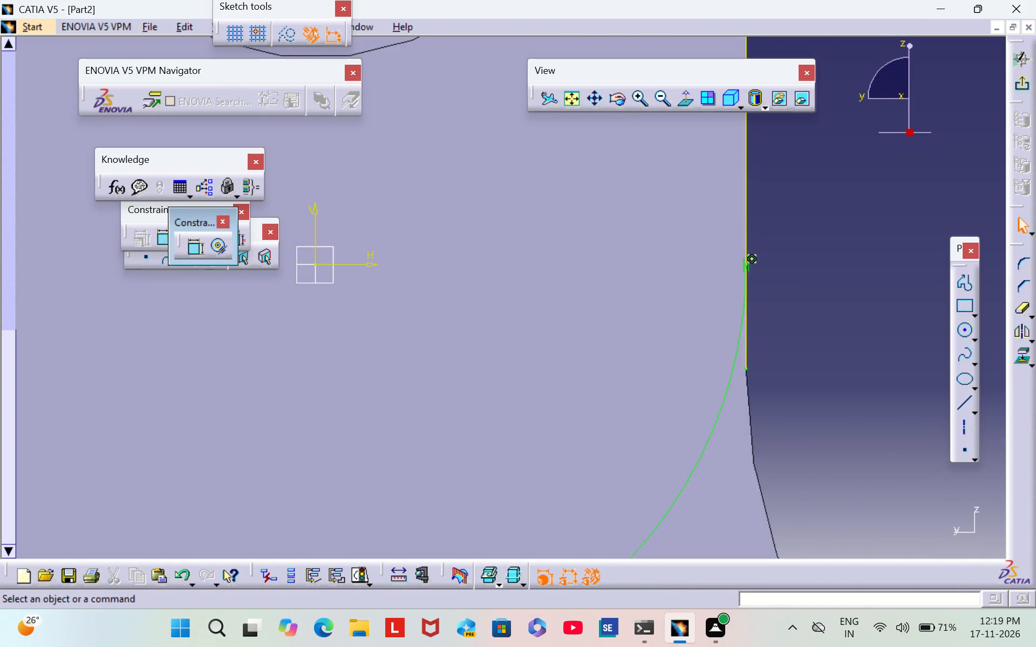
triple_click(665, 101)
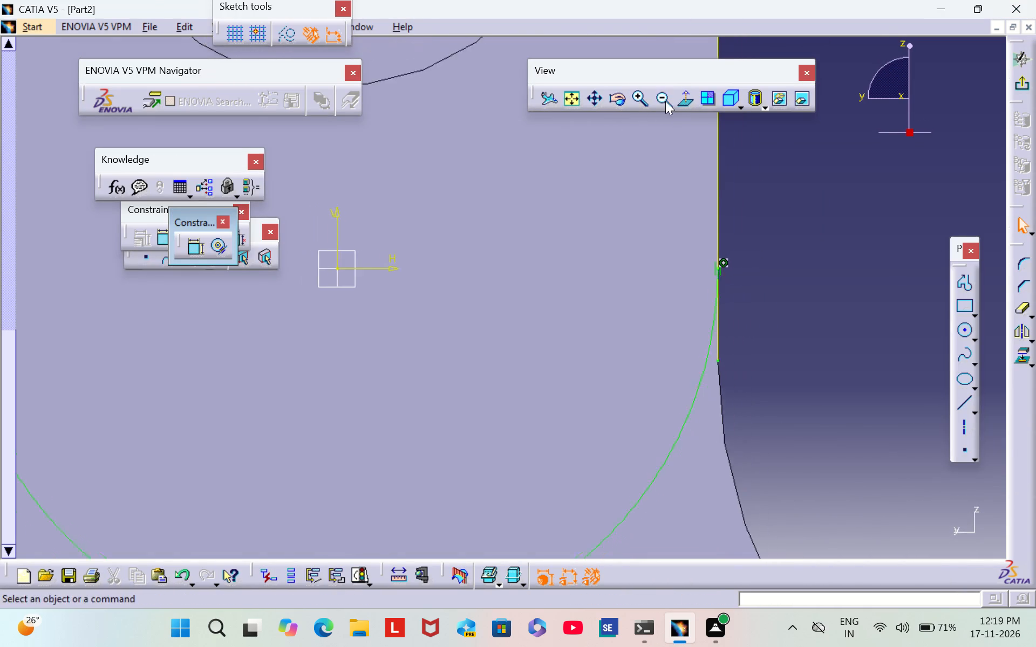
triple_click(665, 101)
triple_click(665, 101)
triple_click(665, 100)
left_click(665, 100)
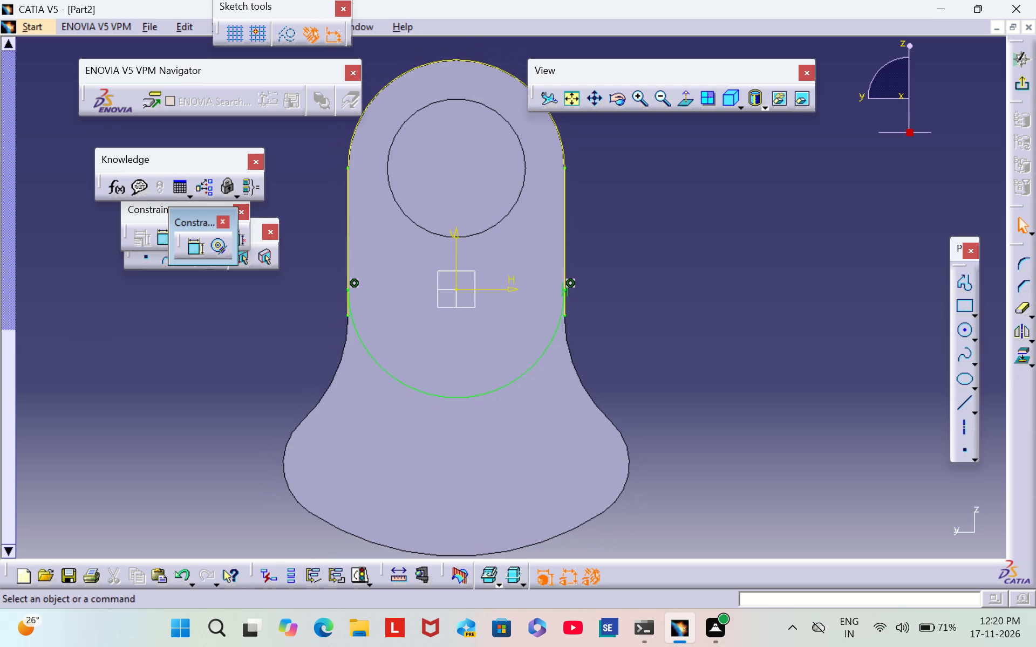
left_click(966, 328)
left_click(455, 286)
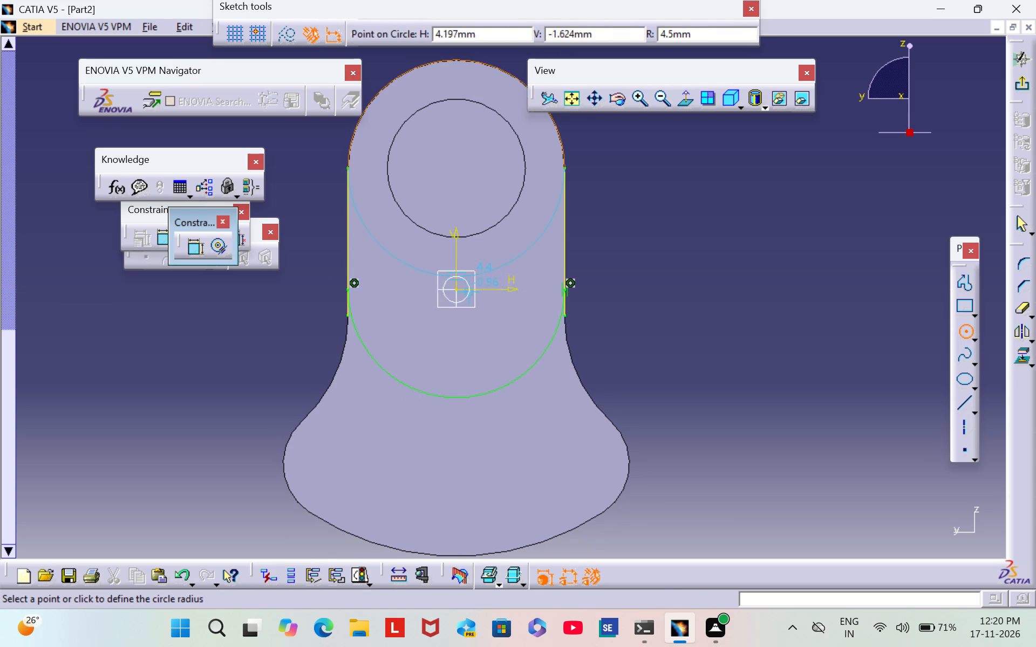
left_click(485, 334)
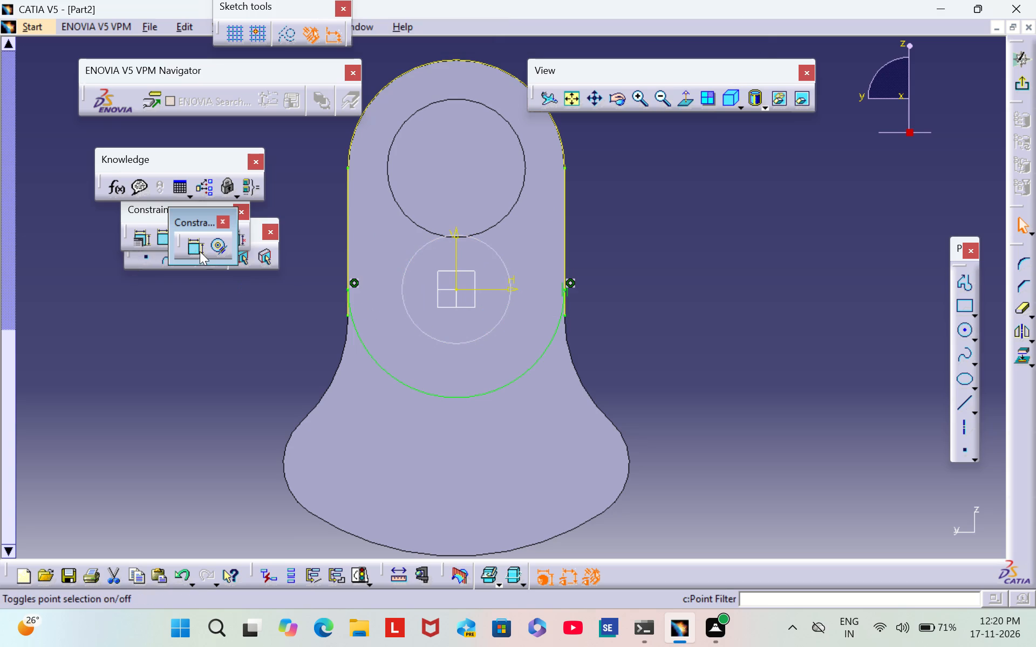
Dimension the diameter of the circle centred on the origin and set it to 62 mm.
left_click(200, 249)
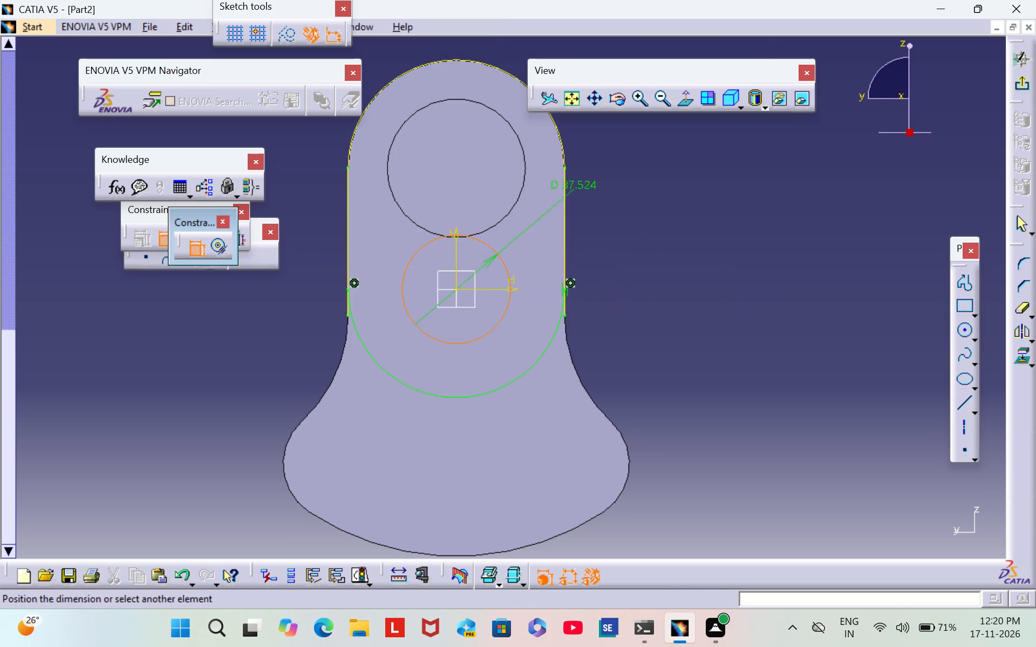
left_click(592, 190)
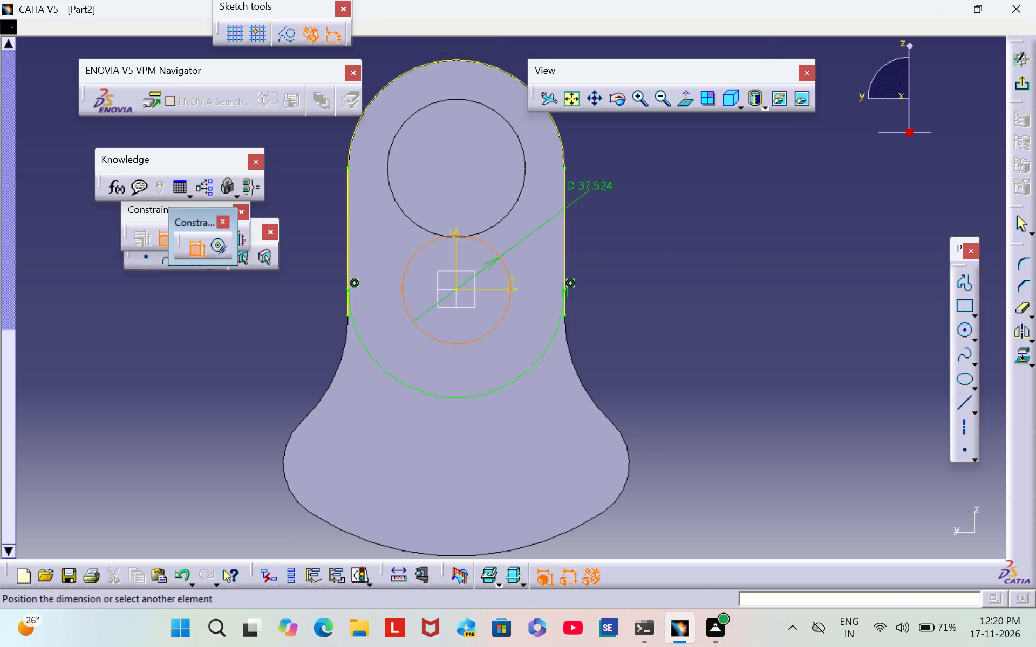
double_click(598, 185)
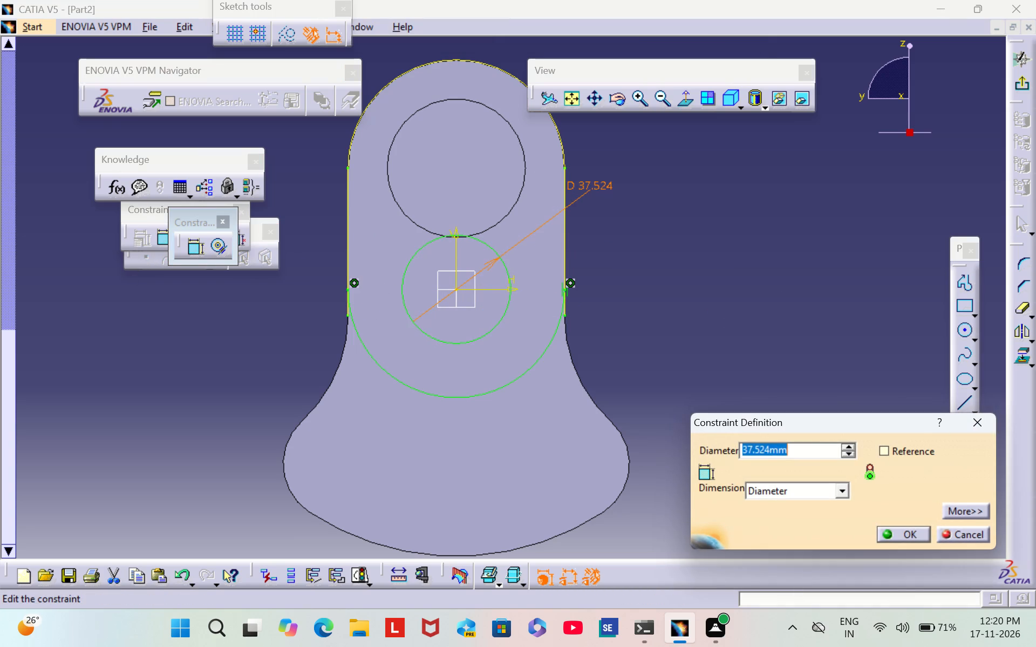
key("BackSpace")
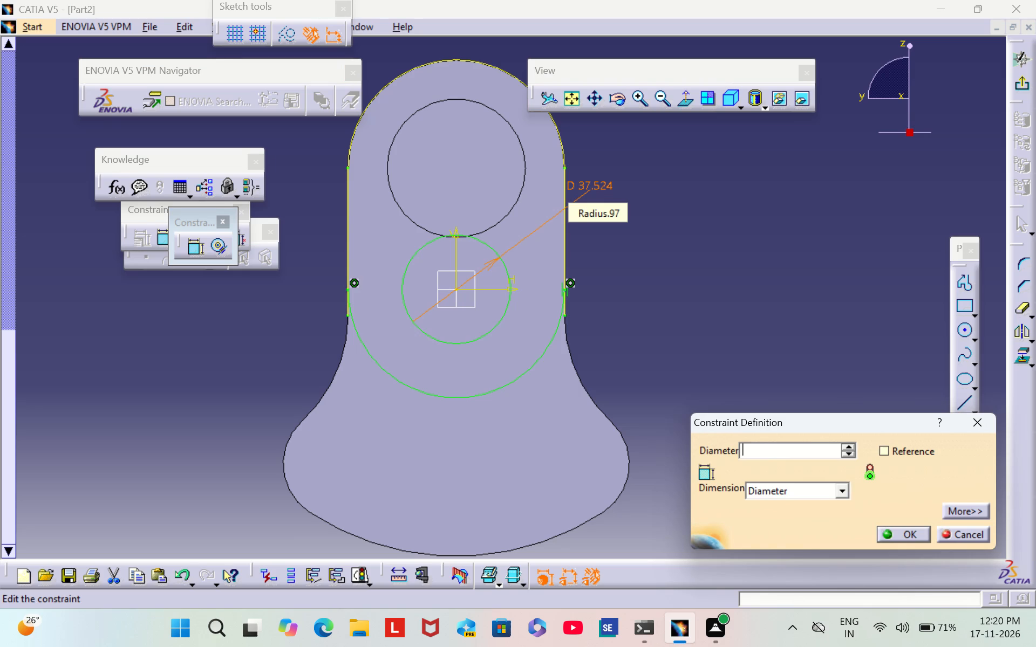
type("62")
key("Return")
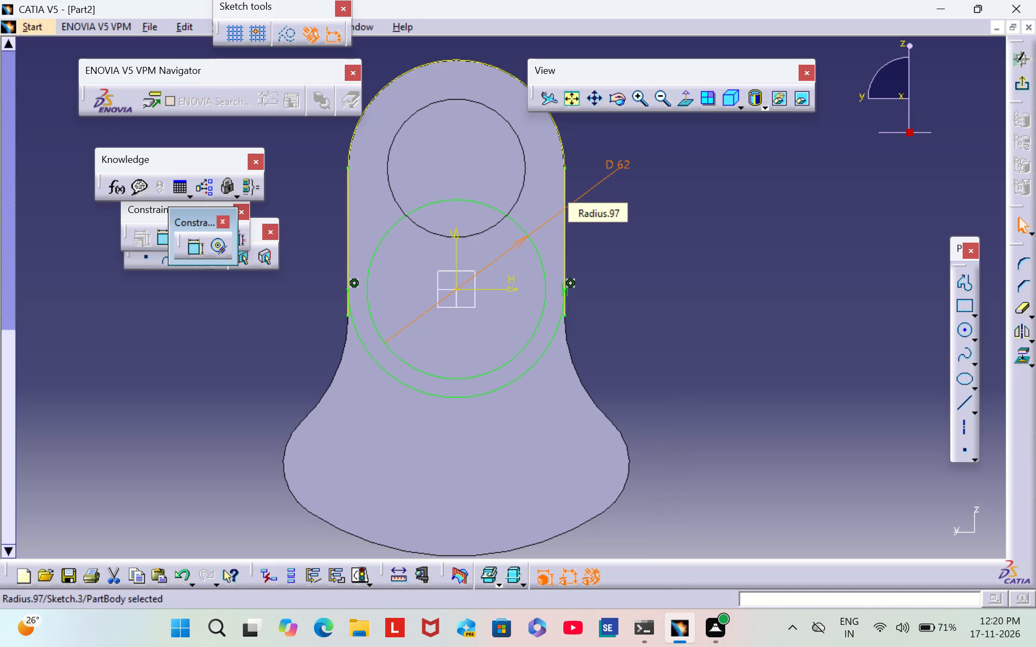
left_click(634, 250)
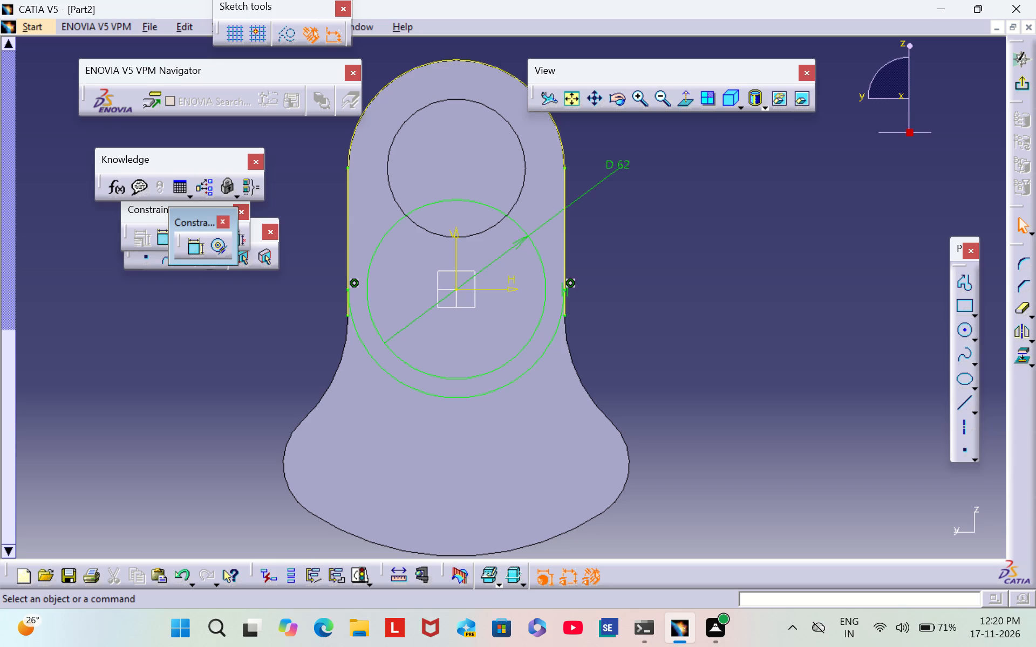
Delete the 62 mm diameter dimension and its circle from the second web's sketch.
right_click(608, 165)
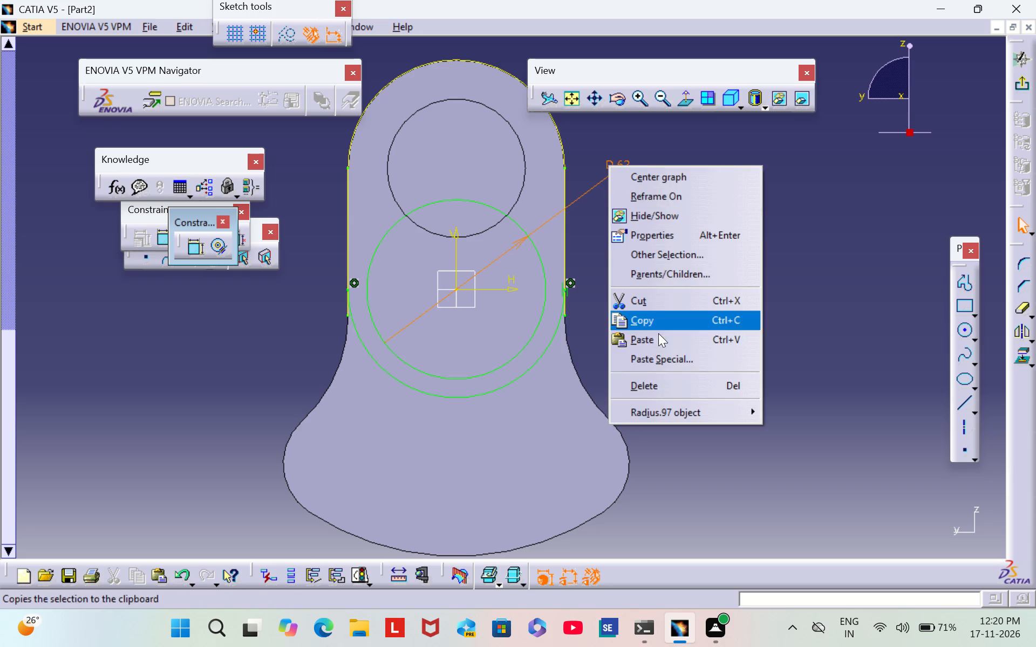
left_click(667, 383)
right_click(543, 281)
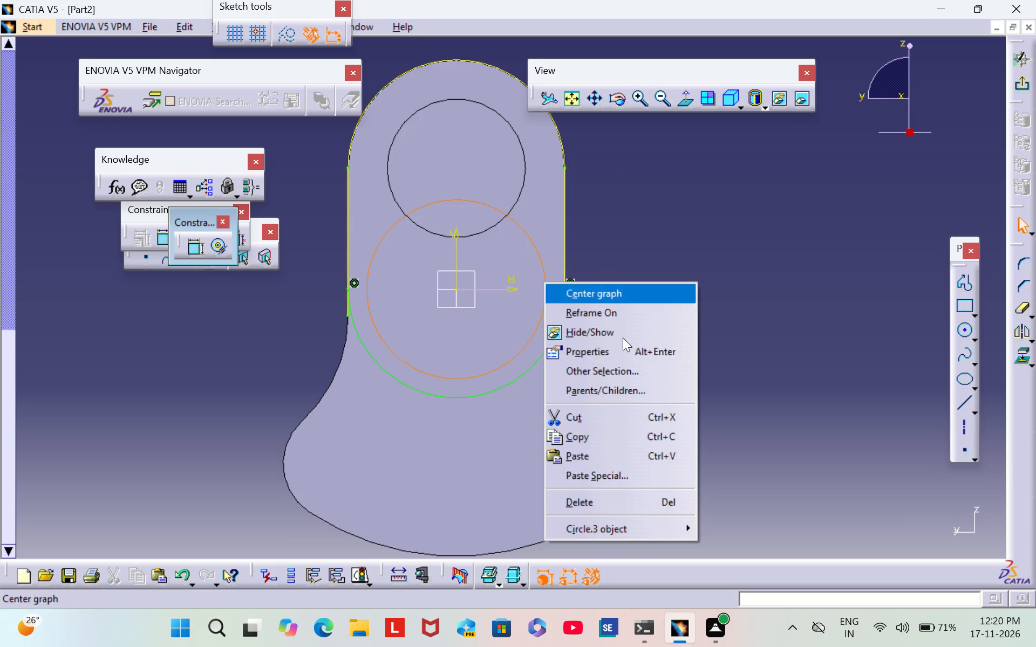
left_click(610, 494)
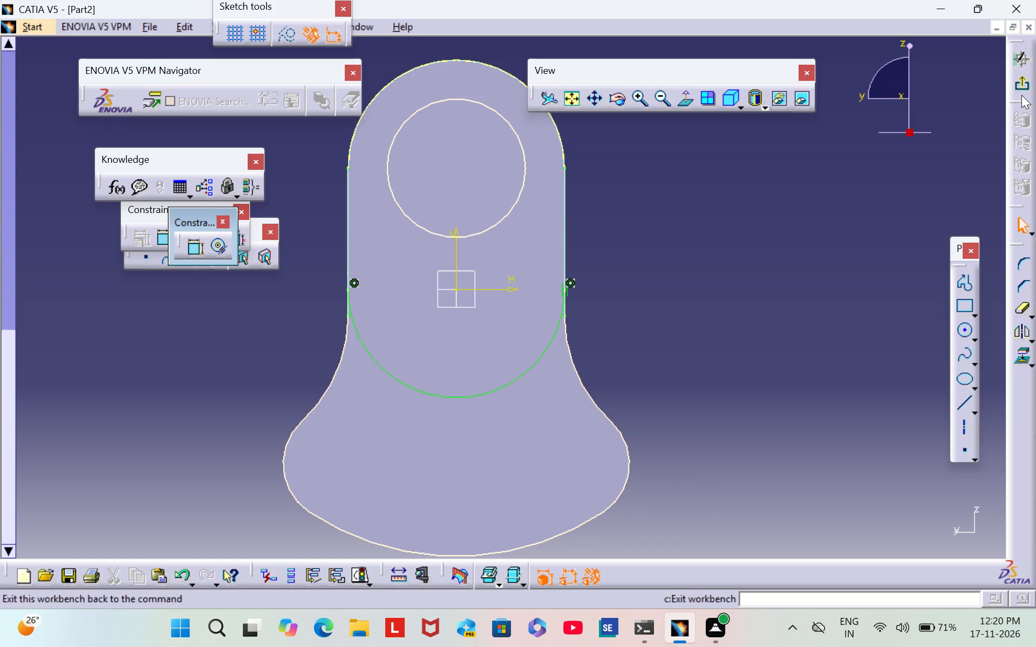
Exit the second web's sketch and pad its rounded profile by 20 mm.
left_click(1021, 85)
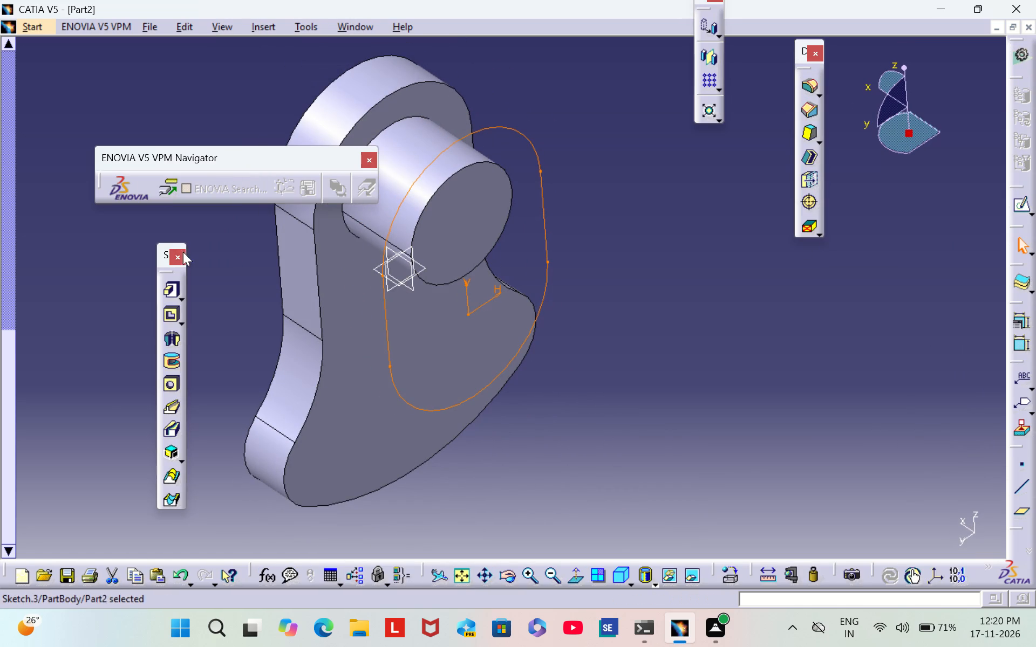
left_click(168, 288)
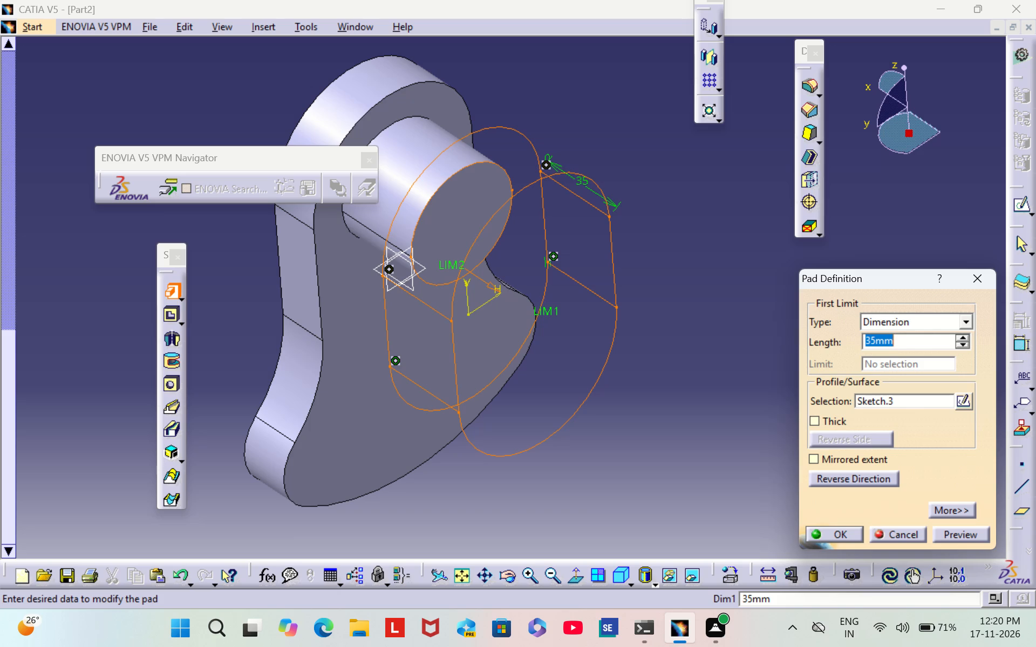
key("BackSpace")
type("20")
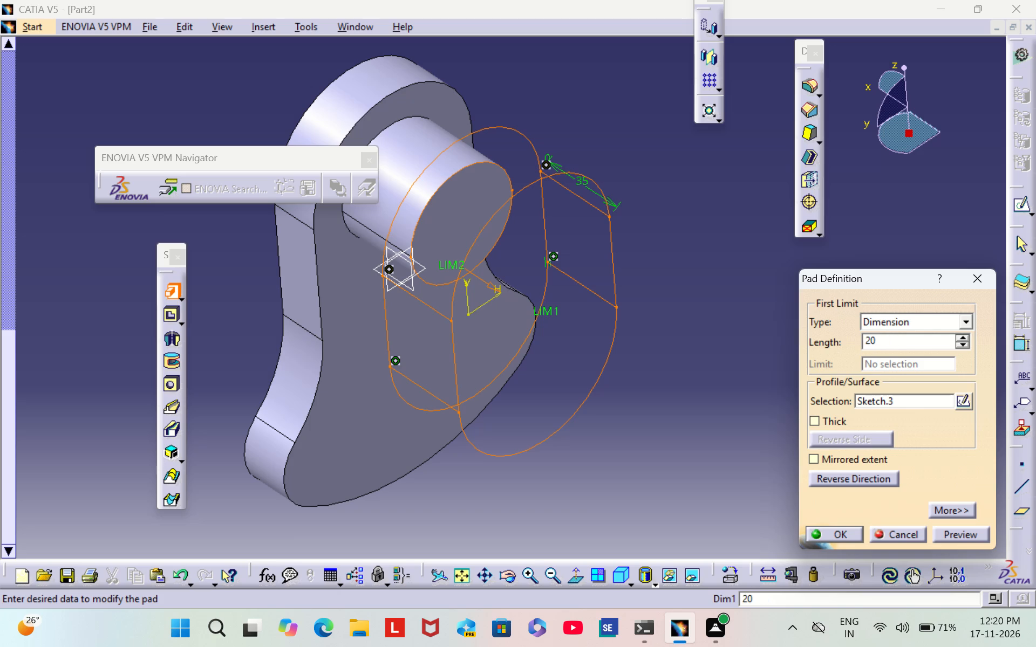
key("Return")
left_click(689, 346)
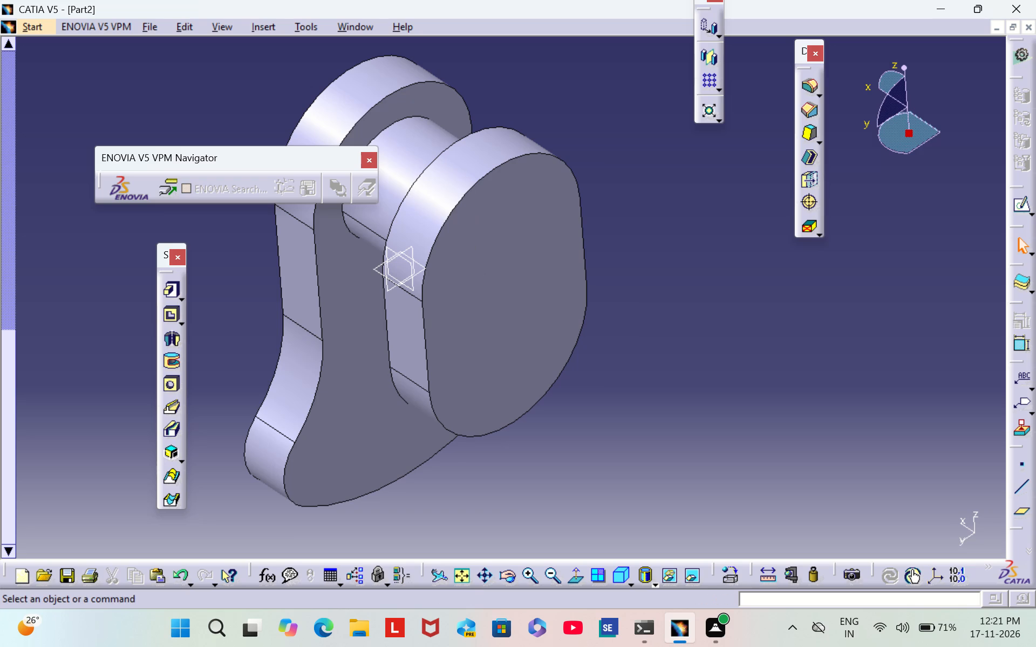
Open a sketch on the bell-shaped web's outer face and draw a circle about 60 mm in diameter centred on the origin.
middle_click_drag(235, 341, 553, 354)
scroll(241, 341, "down", 1)
right_click_drag(254, 347, 553, 354)
left_click(403, 394)
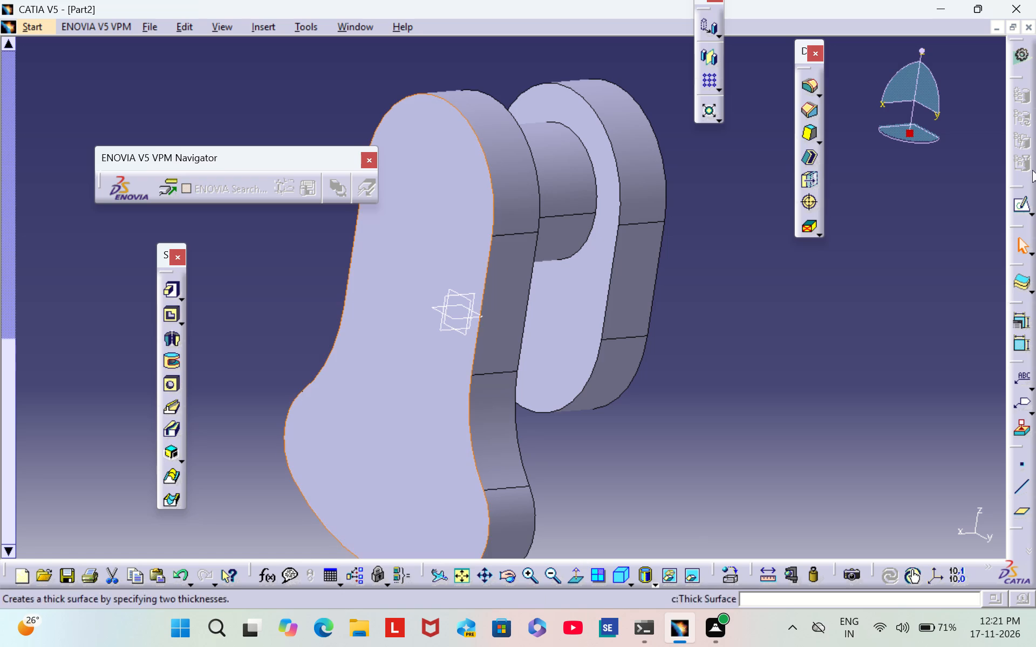
left_click(1018, 203)
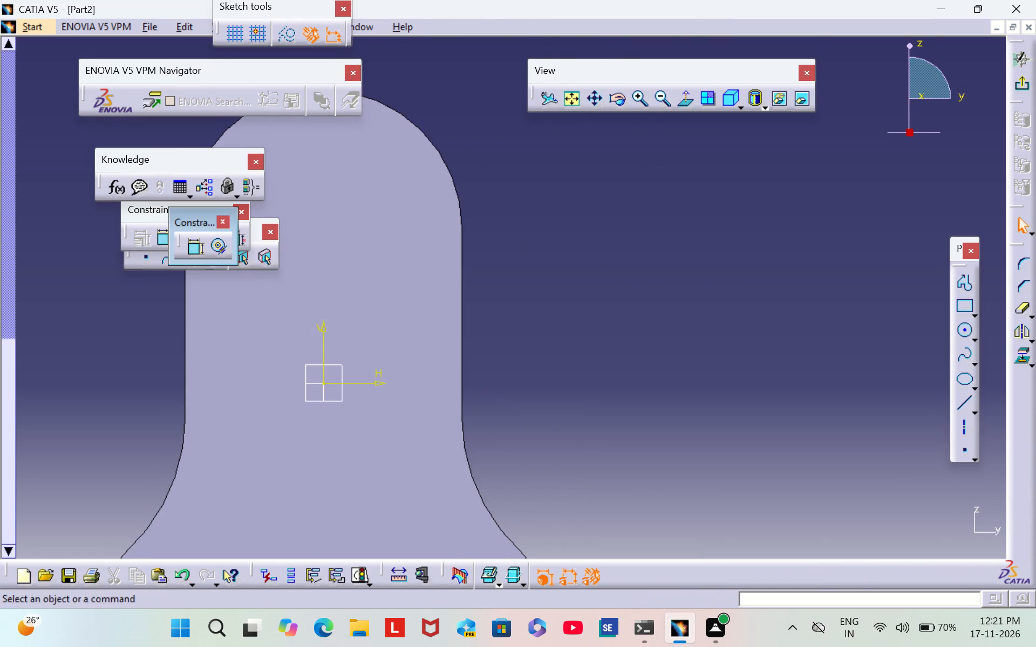
left_click(567, 100)
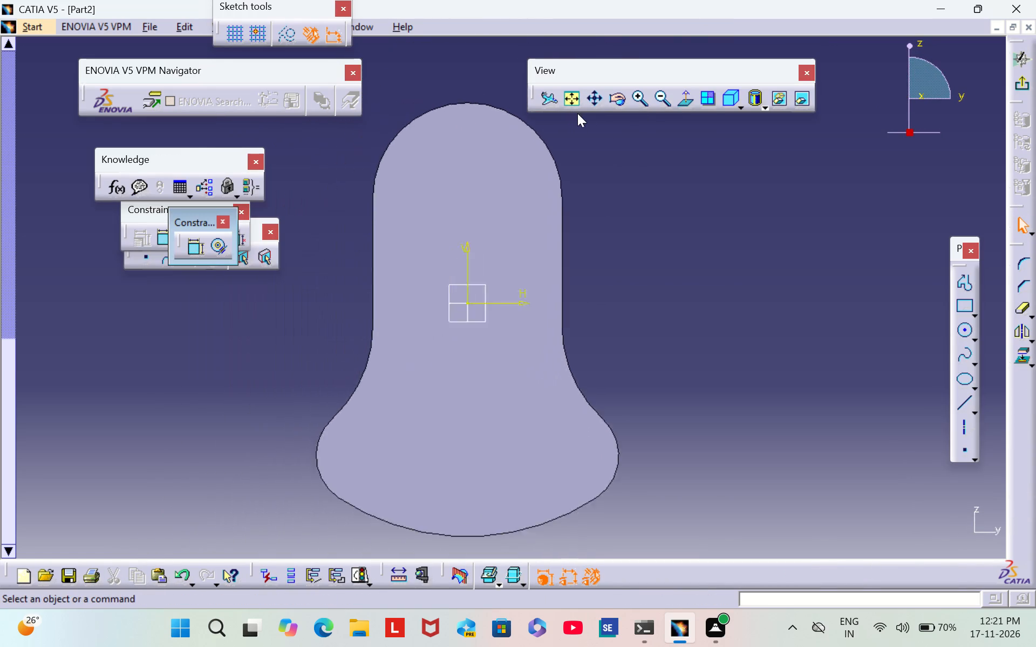
left_click(640, 104)
middle_click_drag(661, 177, 699, 253)
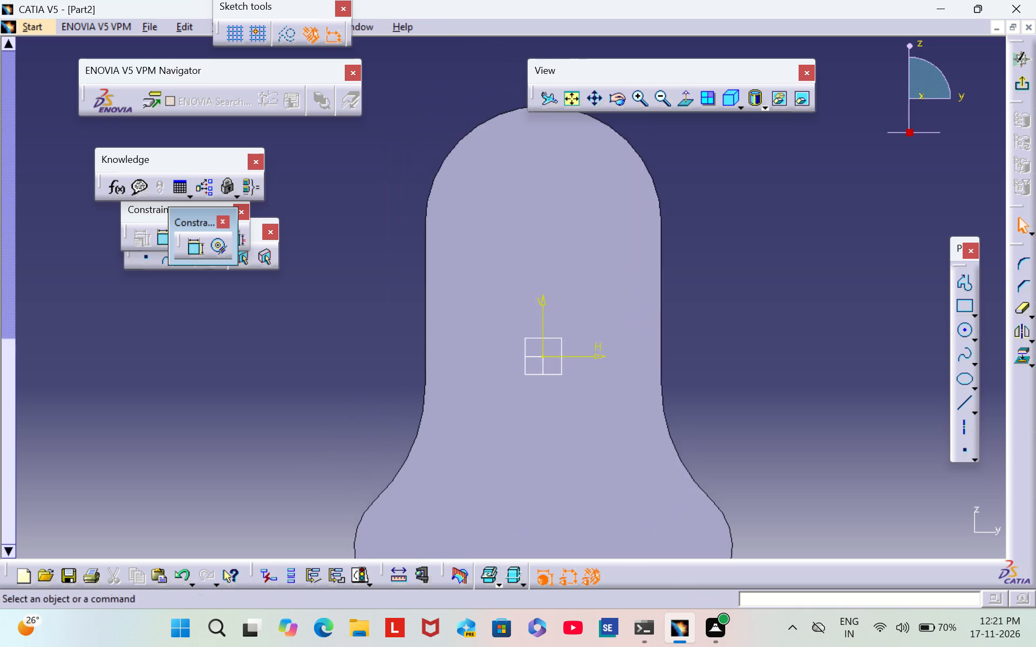
middle_click_drag(699, 253, 690, 207)
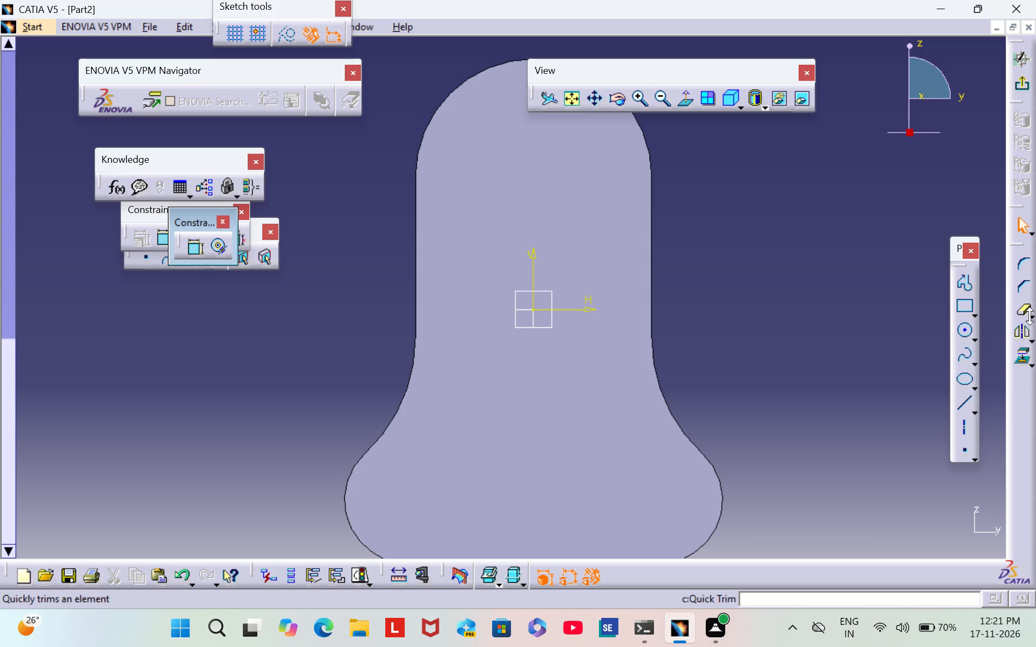
left_click(964, 331)
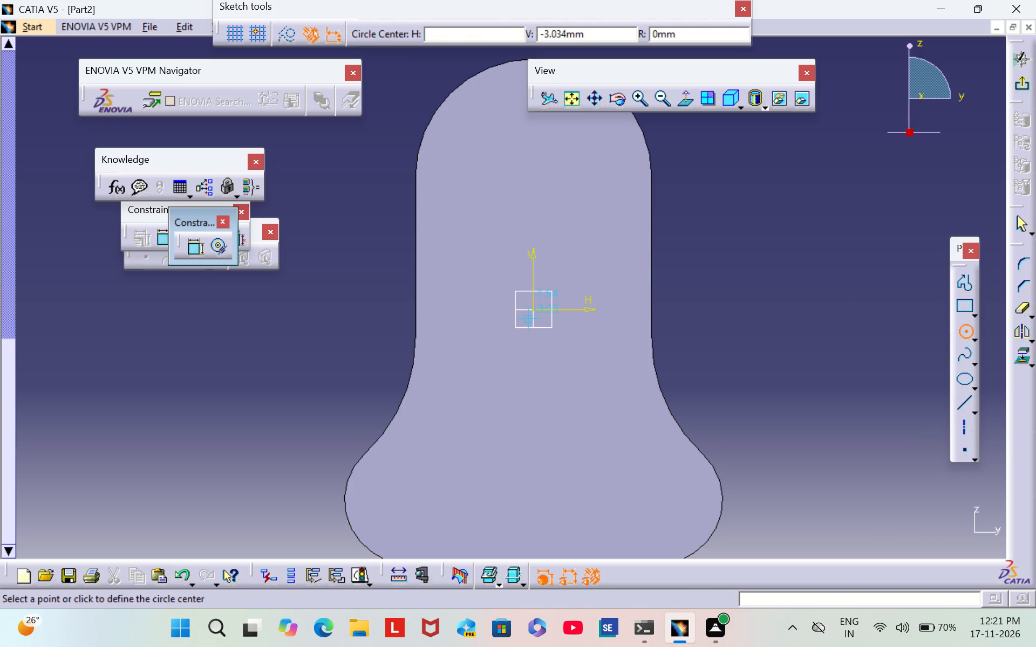
left_click(534, 310)
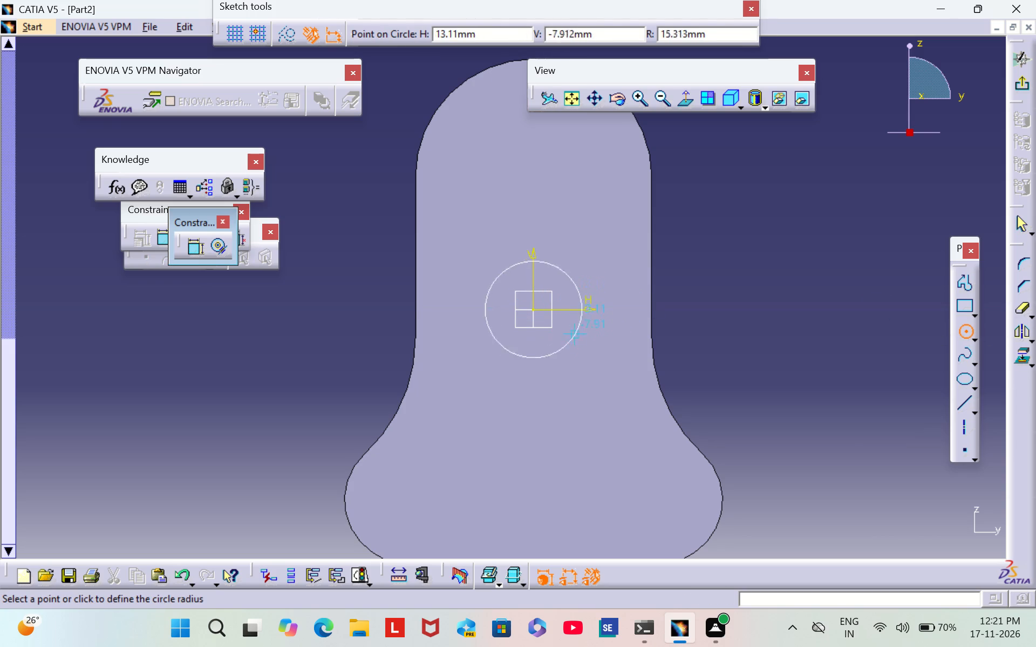
left_click(589, 389)
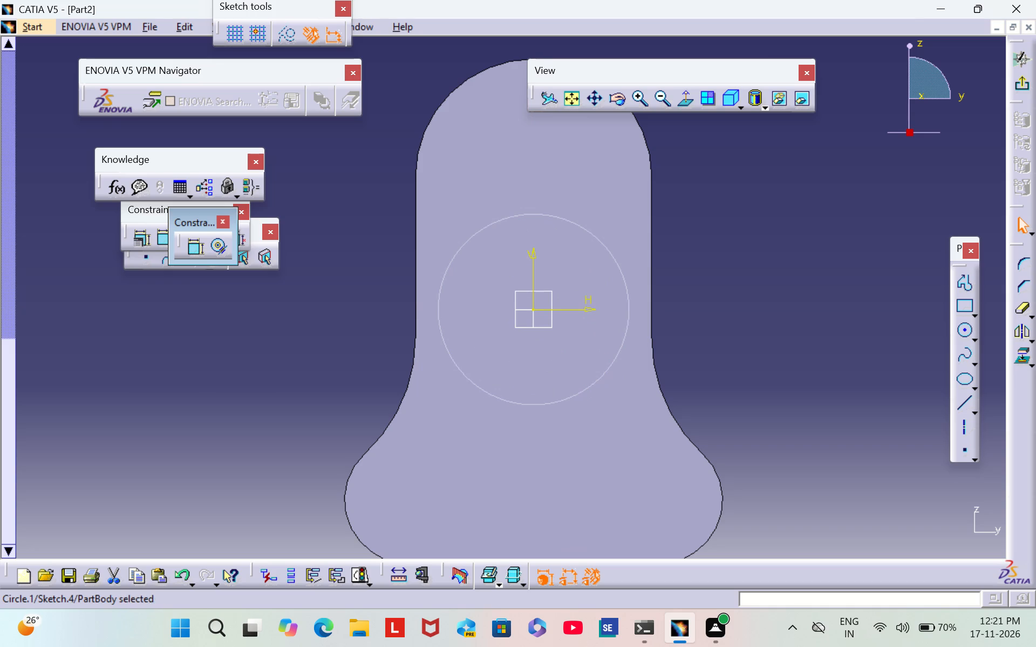
Dimension the circle's diameter, set it to 62 mm, and exit the sketch.
left_click(192, 252)
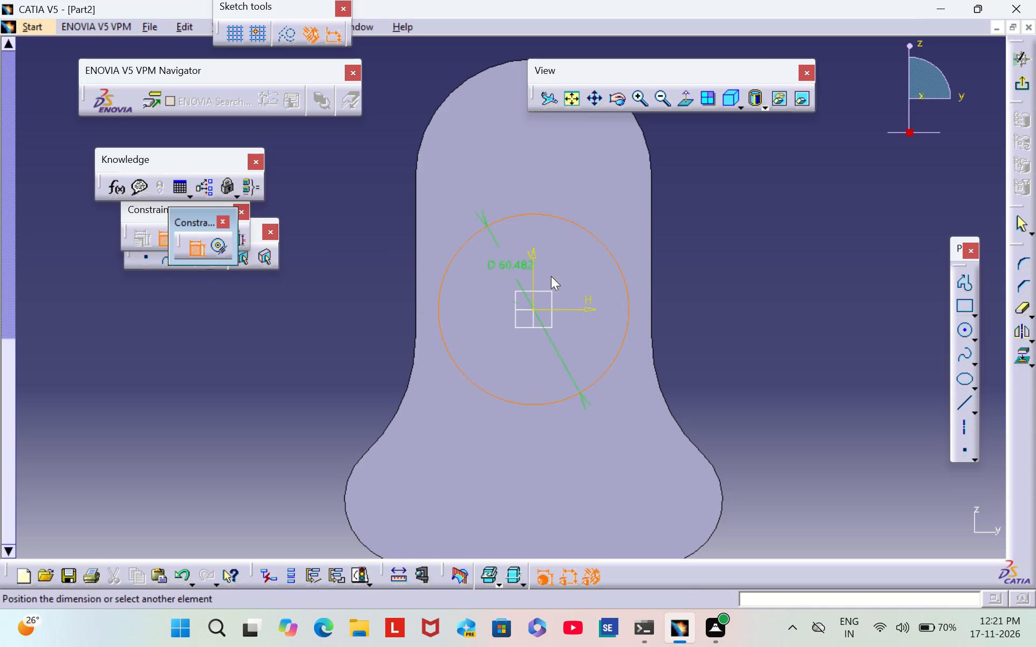
left_click(743, 240)
double_click(741, 234)
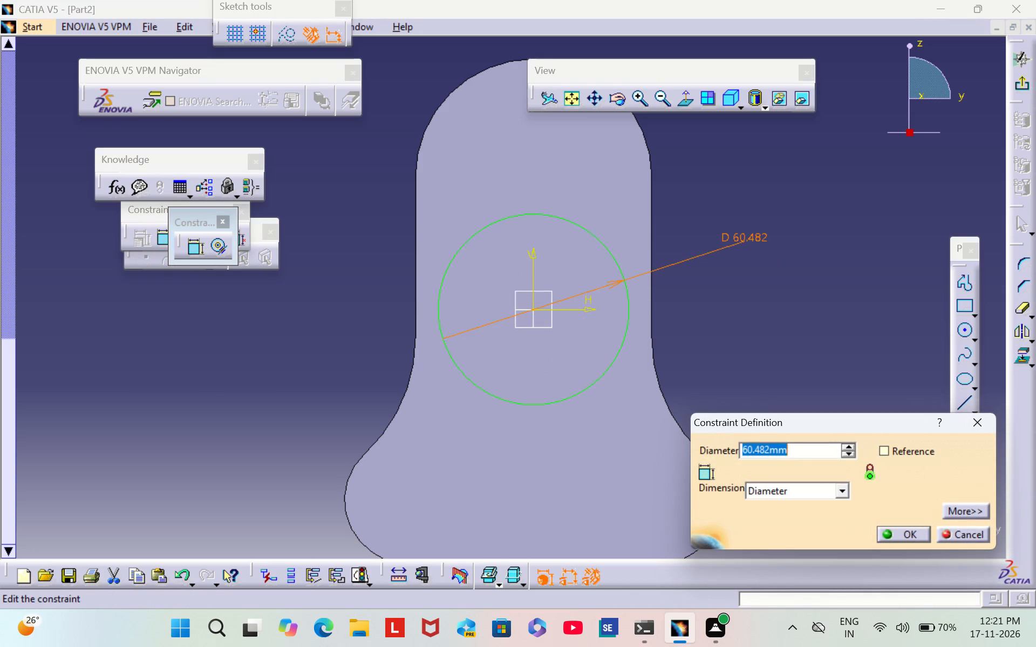
key("BackSpace")
type("62")
key("Return")
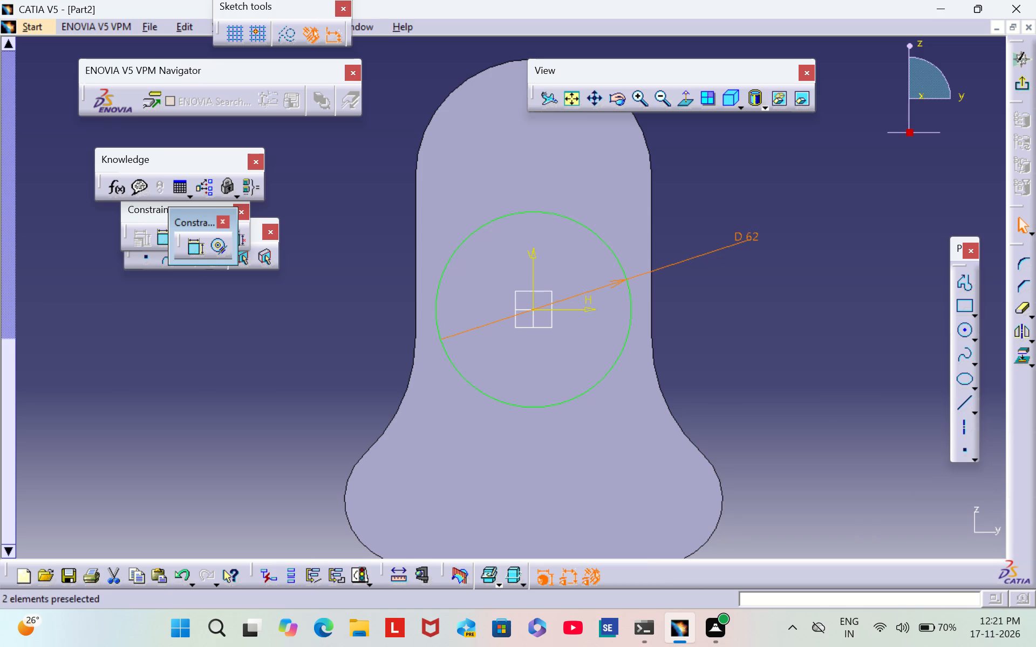
left_click(1024, 91)
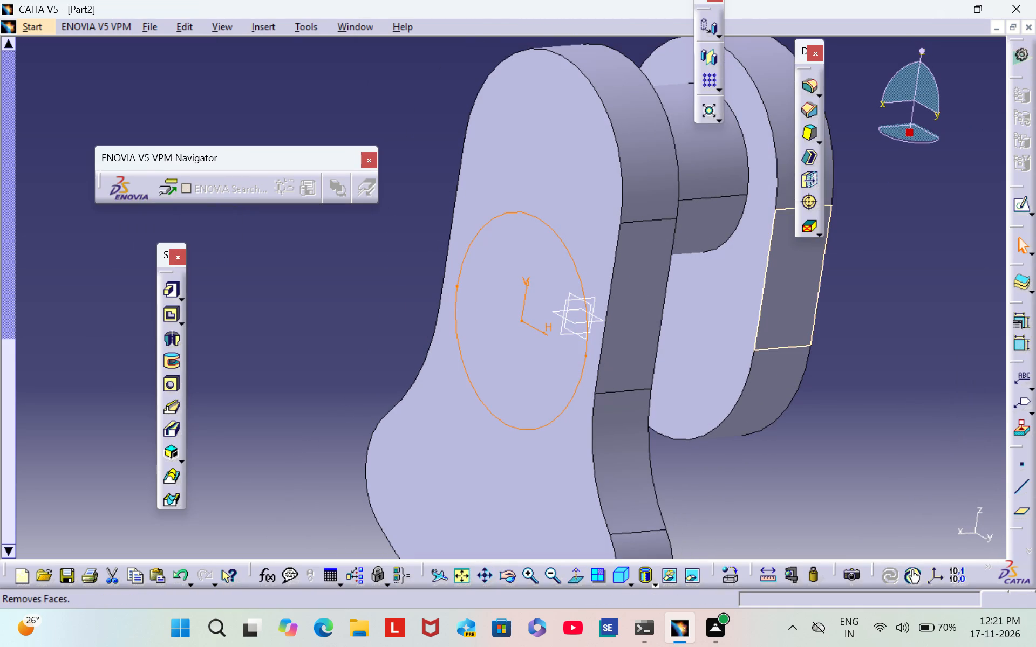
Pad the 62 mm circle by 25 mm outward from the bell-shaped web's outer face.
left_click(171, 290)
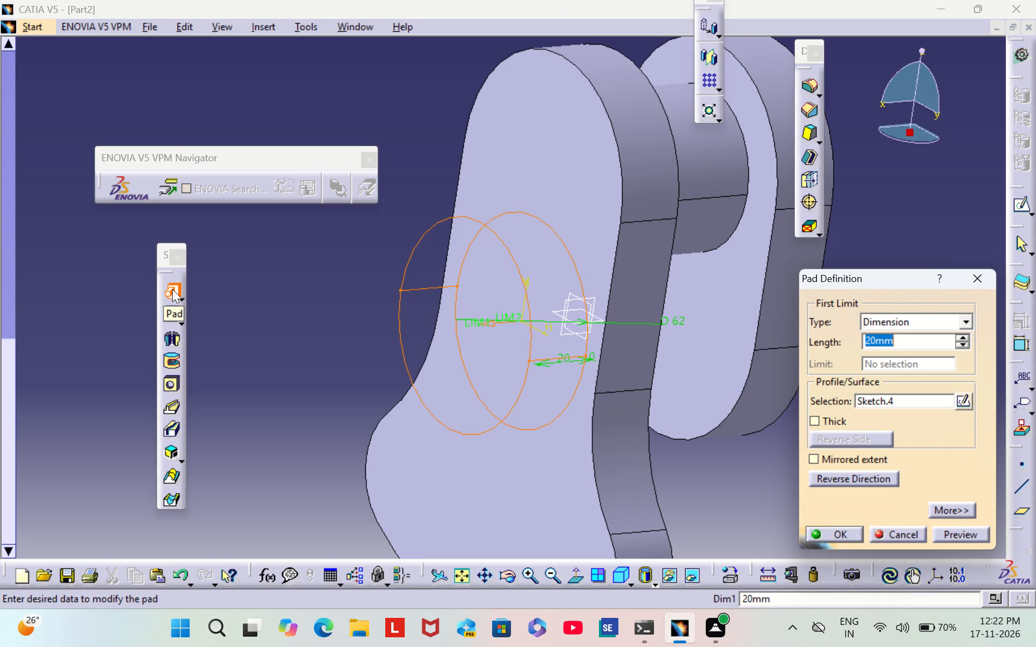
key("BackSpace")
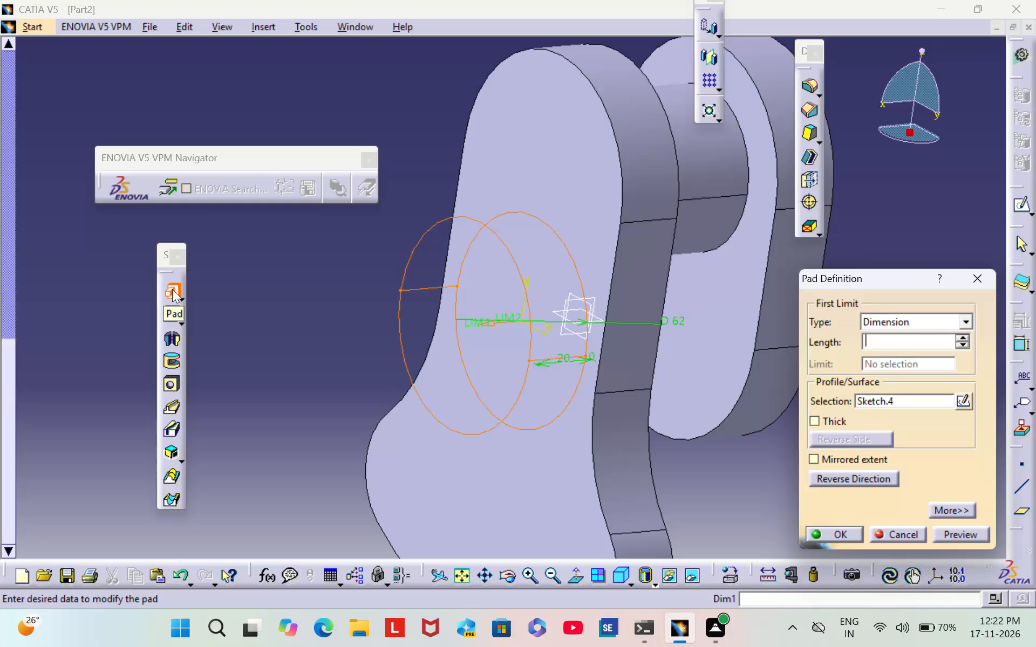
type("25")
key("Return")
left_click(275, 348)
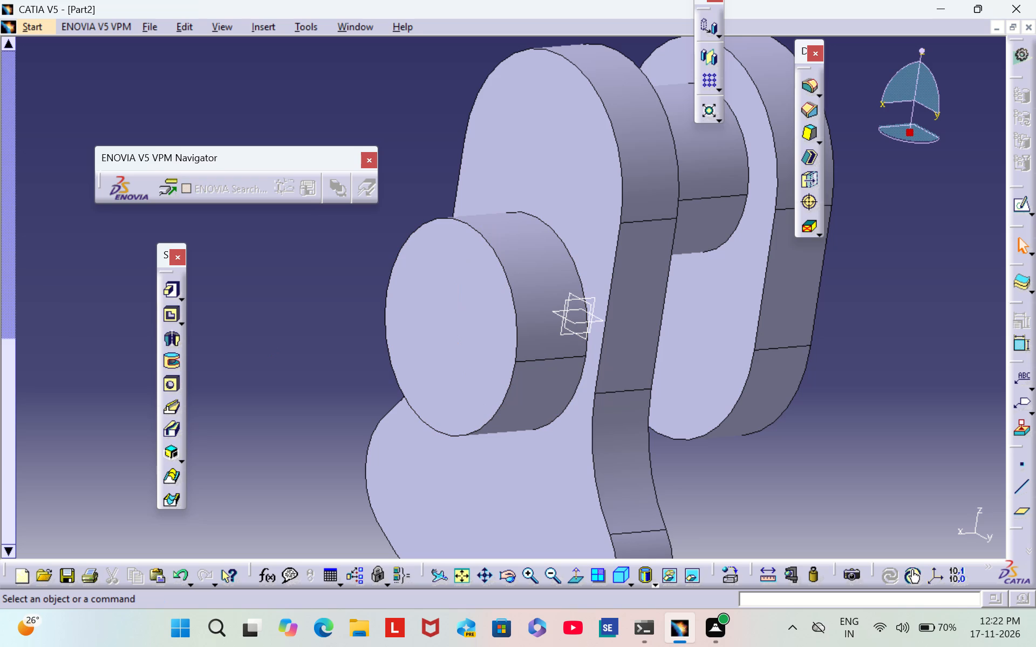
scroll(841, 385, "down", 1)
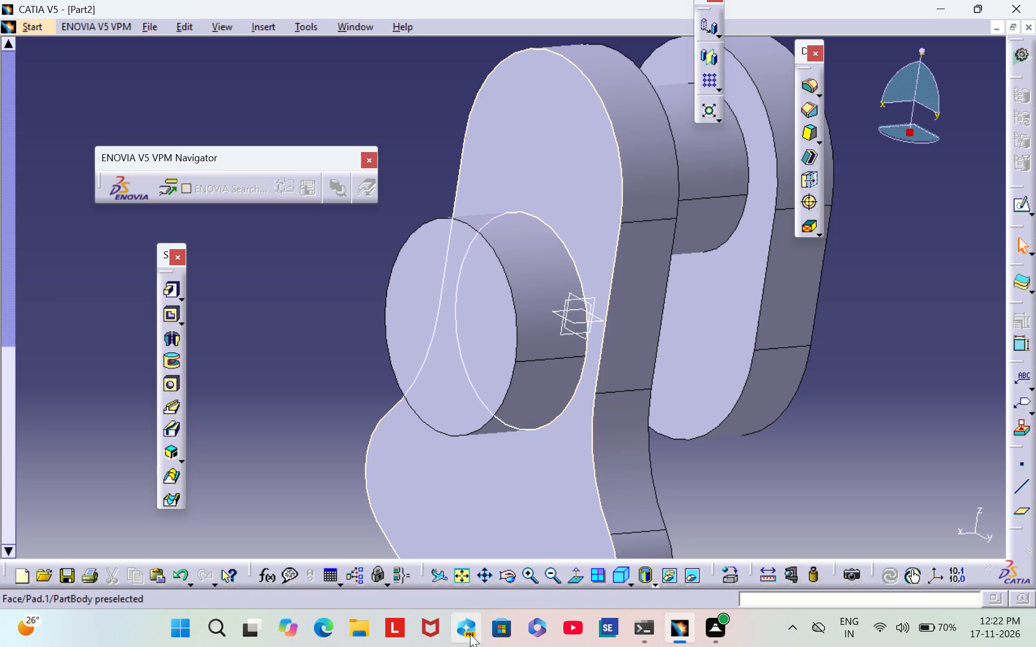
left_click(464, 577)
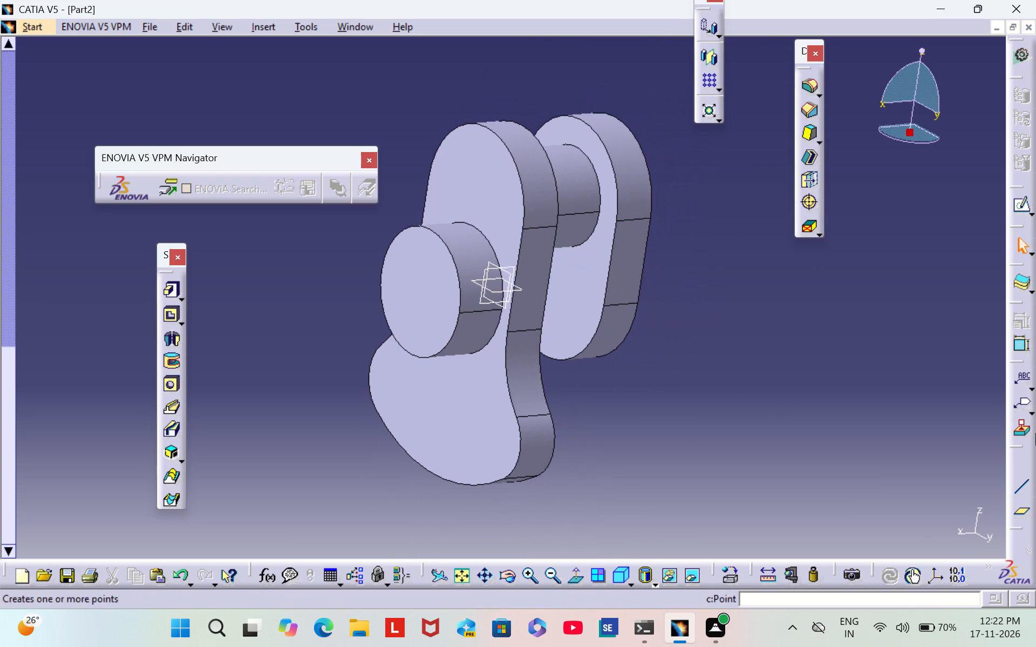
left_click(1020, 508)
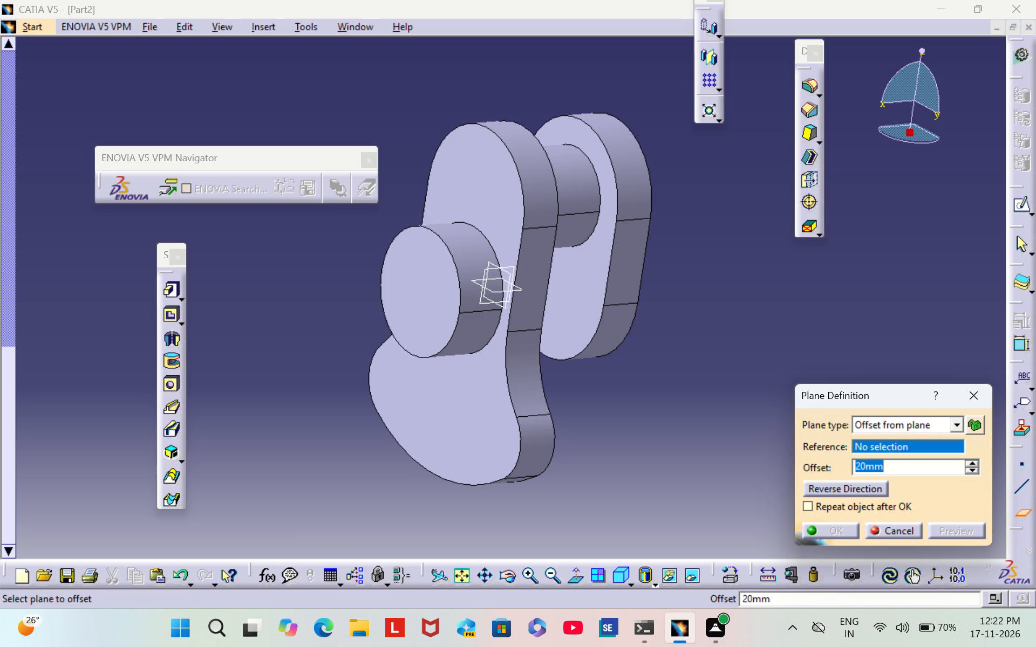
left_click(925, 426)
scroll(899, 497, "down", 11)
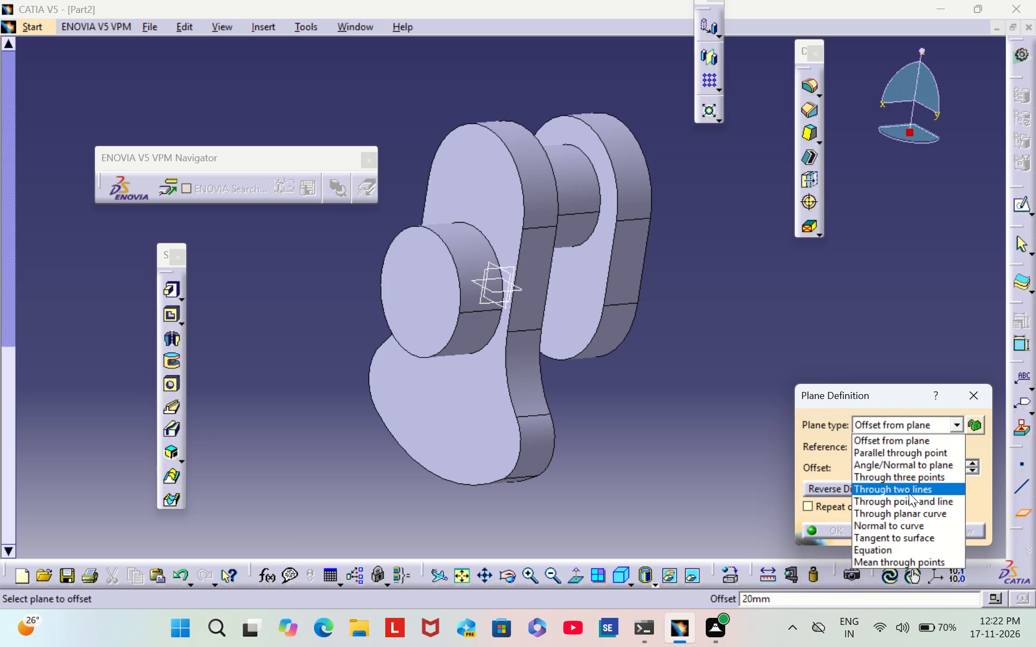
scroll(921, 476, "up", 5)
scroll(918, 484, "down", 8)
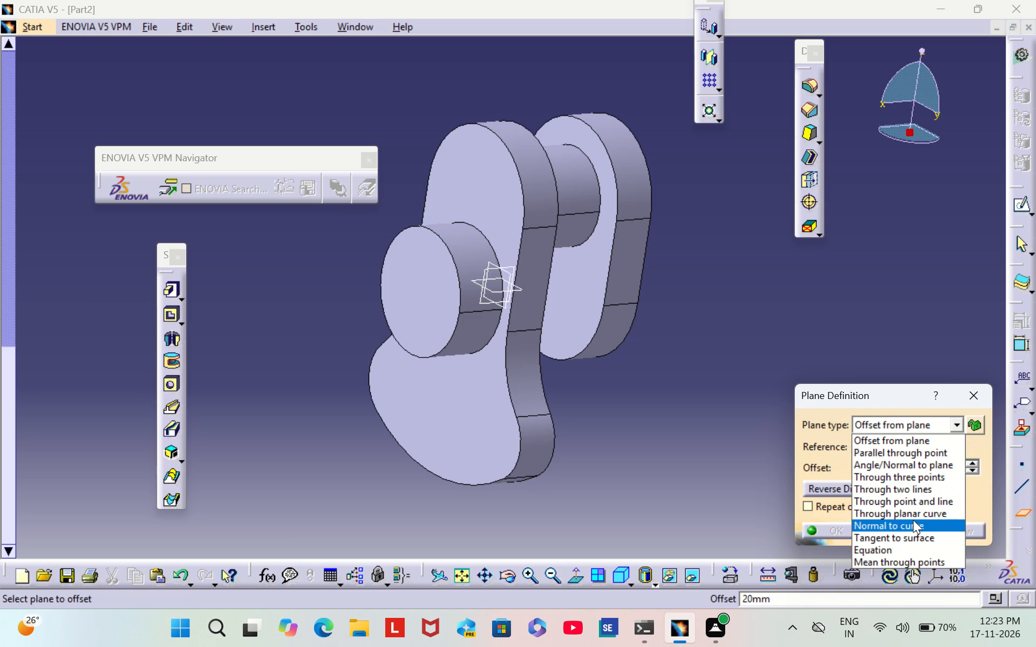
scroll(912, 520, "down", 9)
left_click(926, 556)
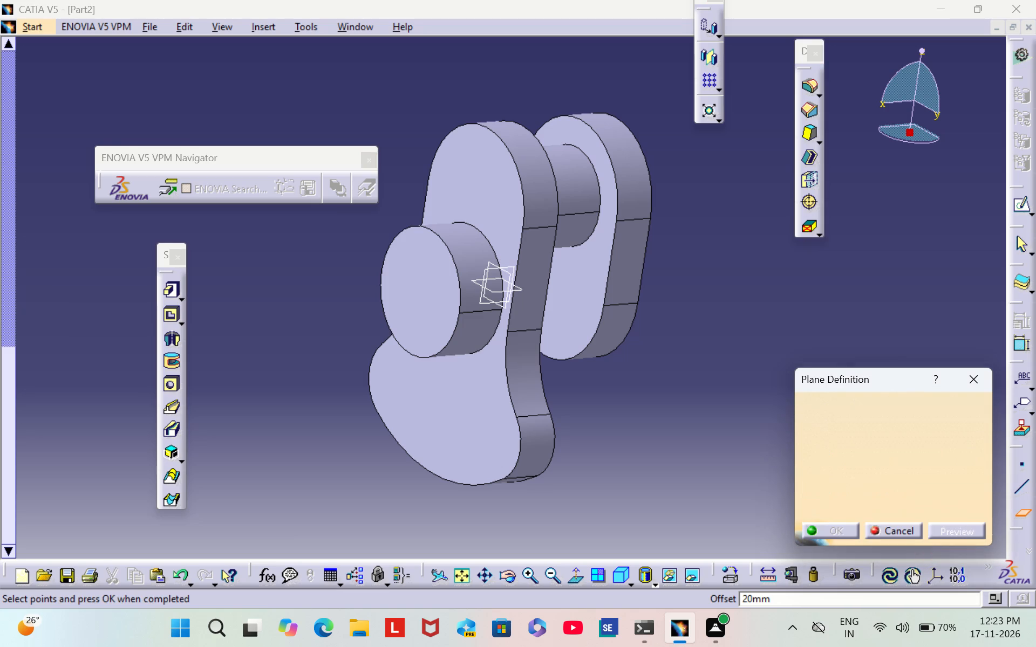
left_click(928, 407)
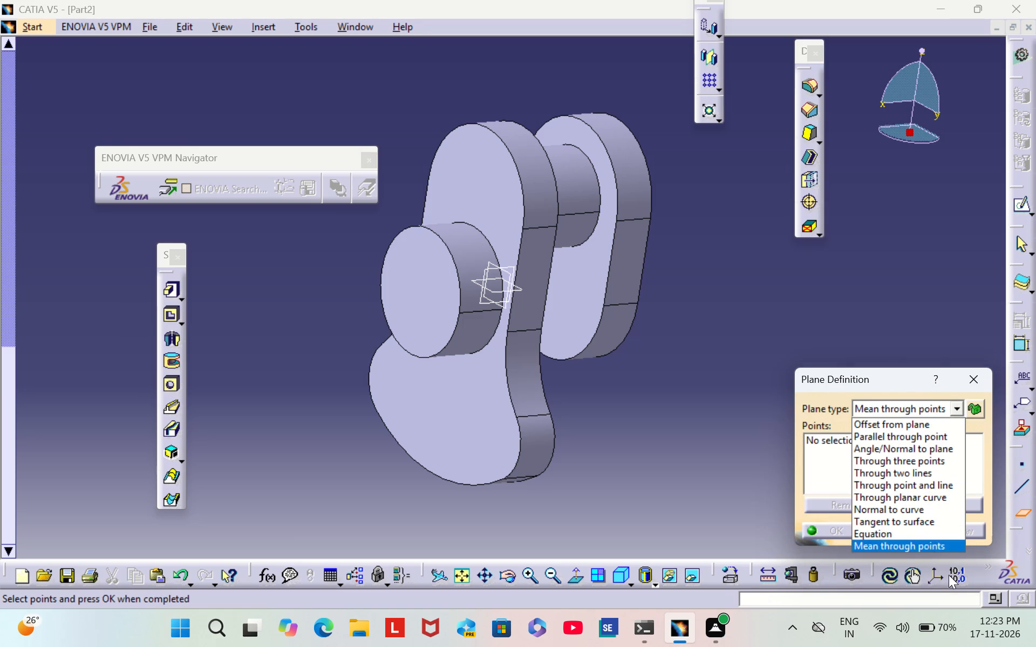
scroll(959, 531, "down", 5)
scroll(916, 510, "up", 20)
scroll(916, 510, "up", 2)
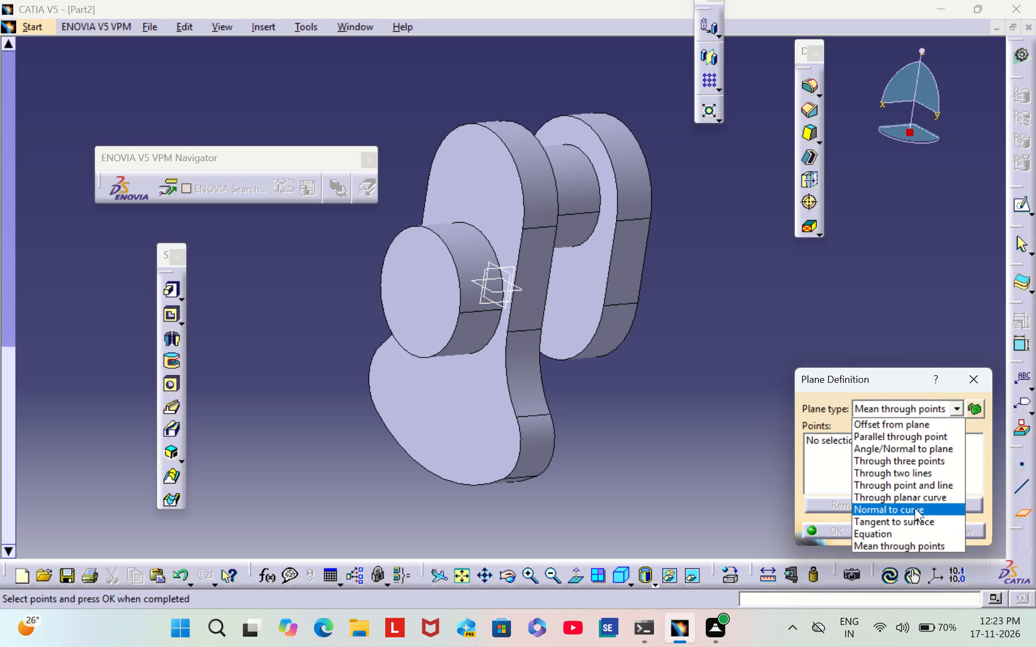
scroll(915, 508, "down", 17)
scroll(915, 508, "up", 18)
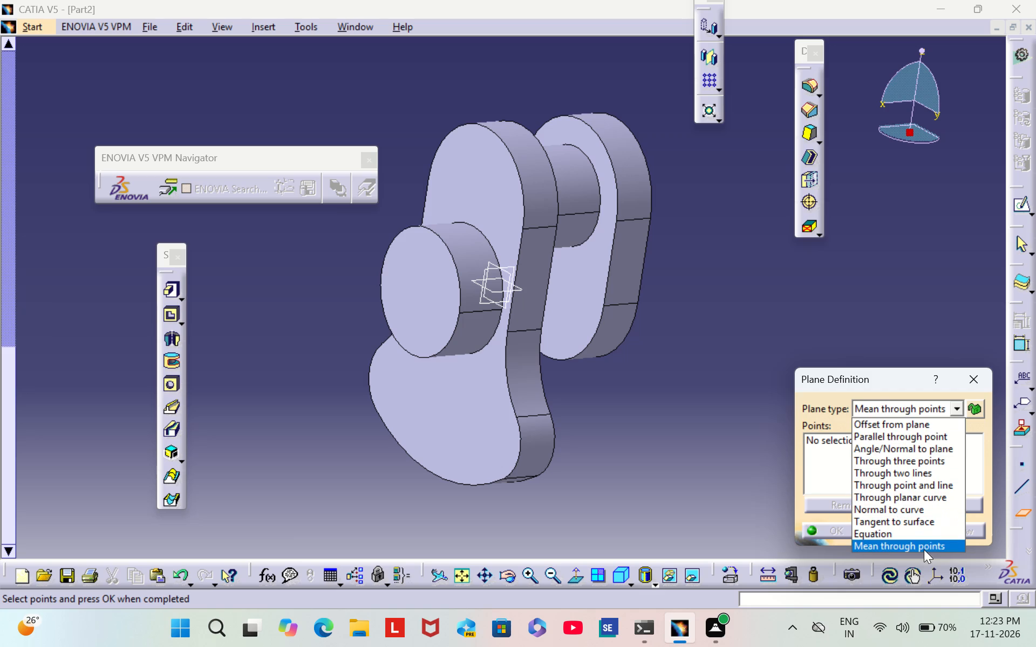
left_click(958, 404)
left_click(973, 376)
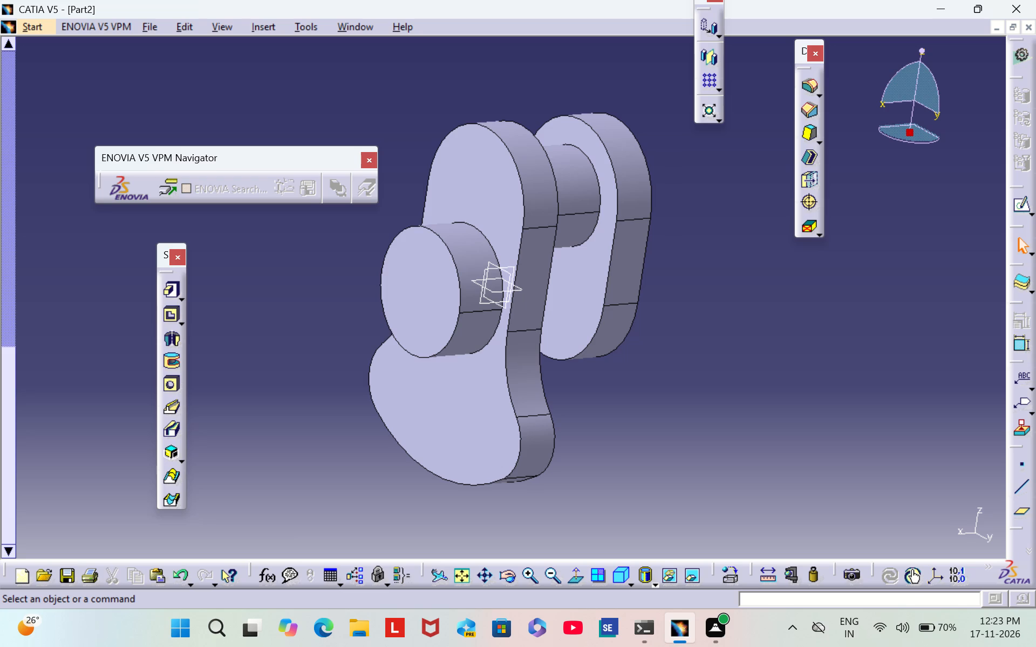
Create a reference plane offset 17.5 mm from the bell-shaped web's inner face, towards the other web.
left_click(1023, 508)
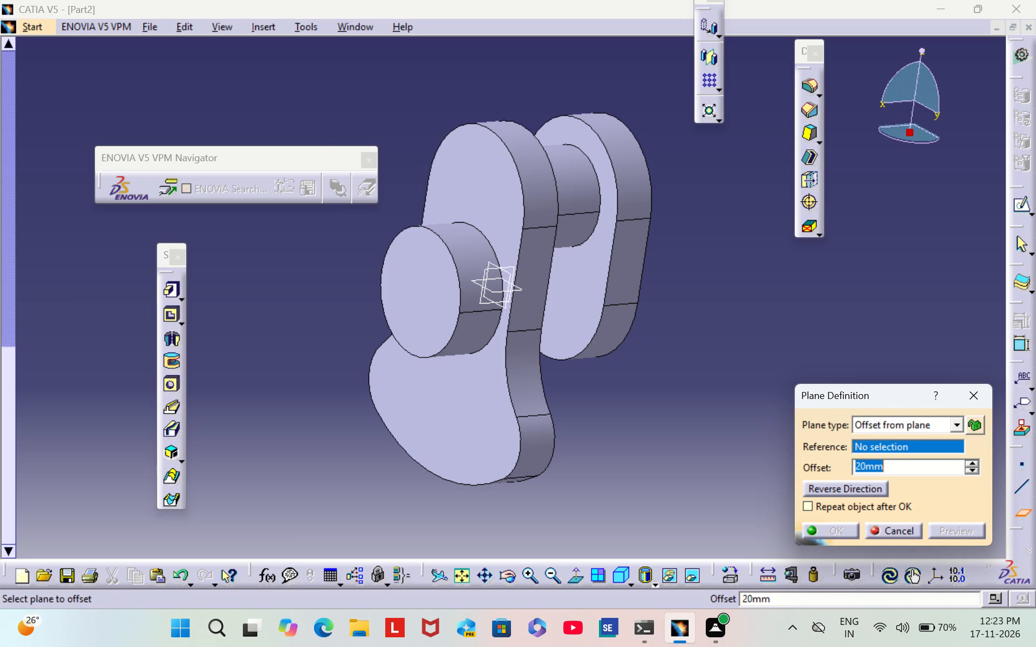
middle_click_drag(679, 352, 447, 366)
scroll(679, 350, "down", 1)
right_click_drag(679, 350, 447, 366)
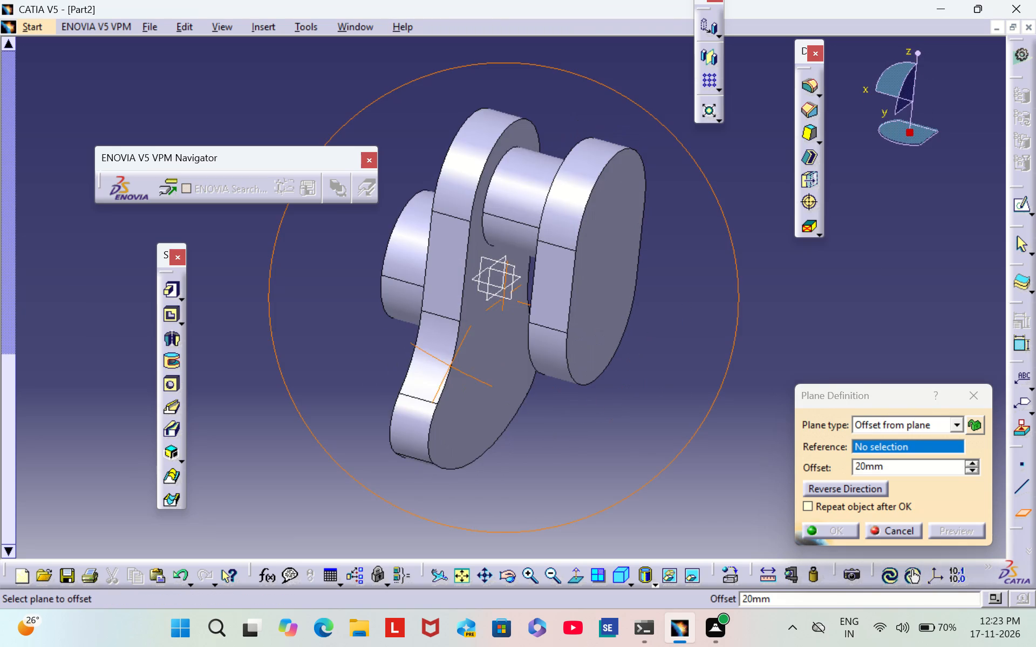
right_click_drag(447, 366, 444, 366)
middle_click_drag(447, 366, 444, 366)
left_click(466, 368)
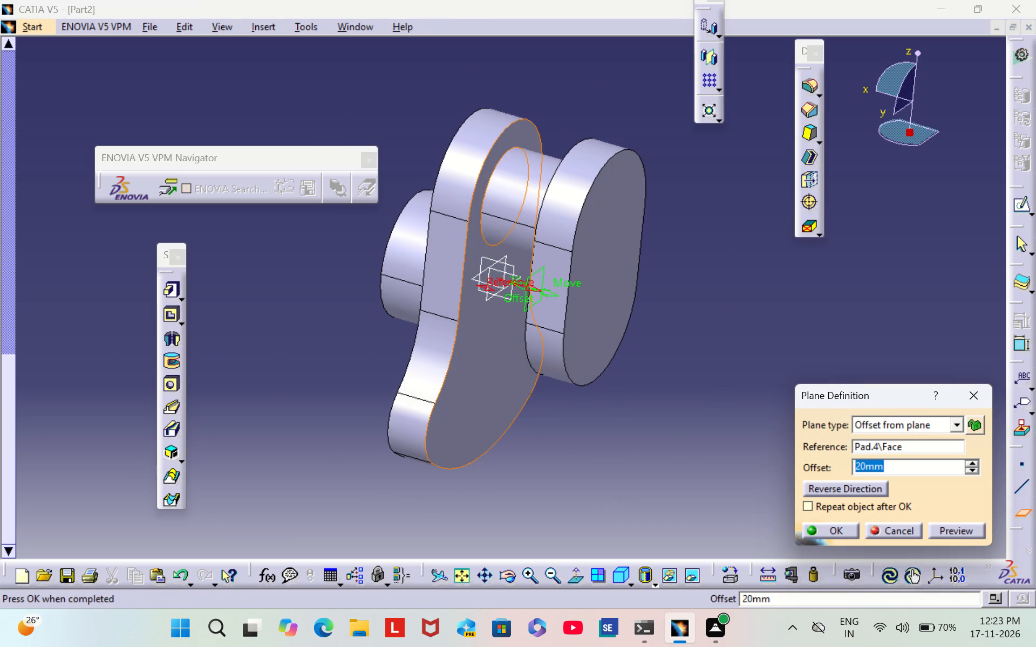
middle_click_drag(222, 333, 369, 374)
scroll(222, 333, "down", 1)
right_click_drag(226, 335, 369, 374)
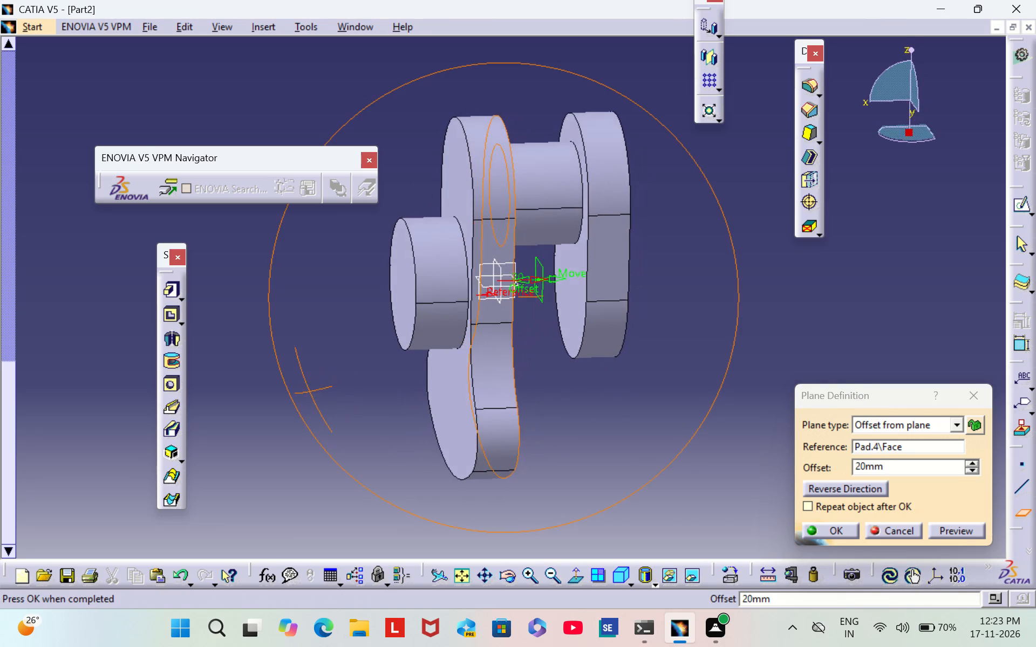
middle_click_drag(369, 374, 357, 391)
right_click_drag(369, 374, 357, 391)
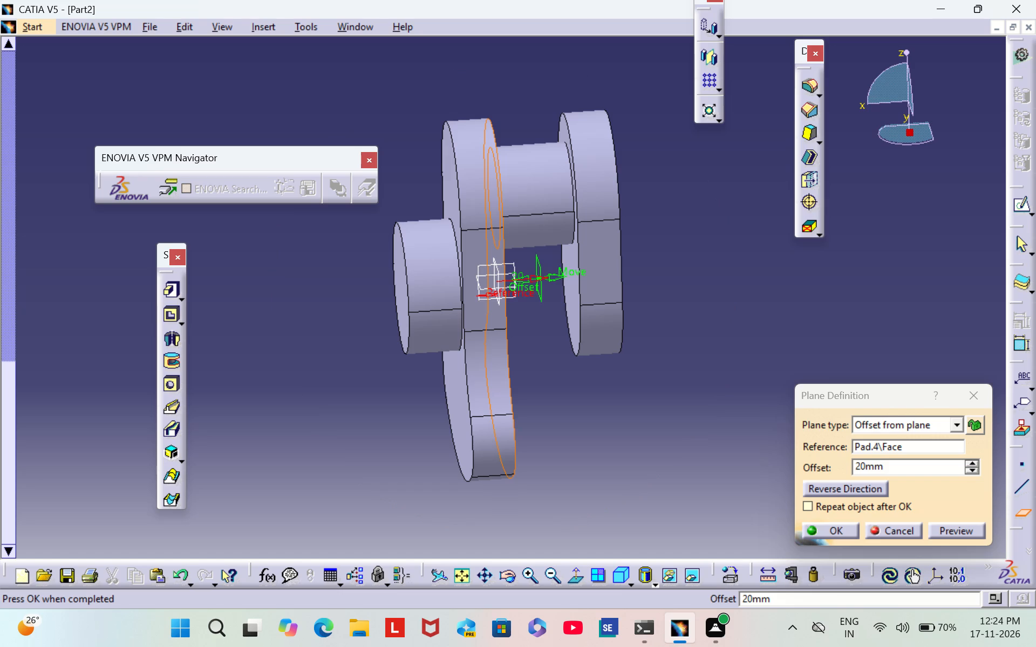
right_click_drag(686, 323, 610, 388)
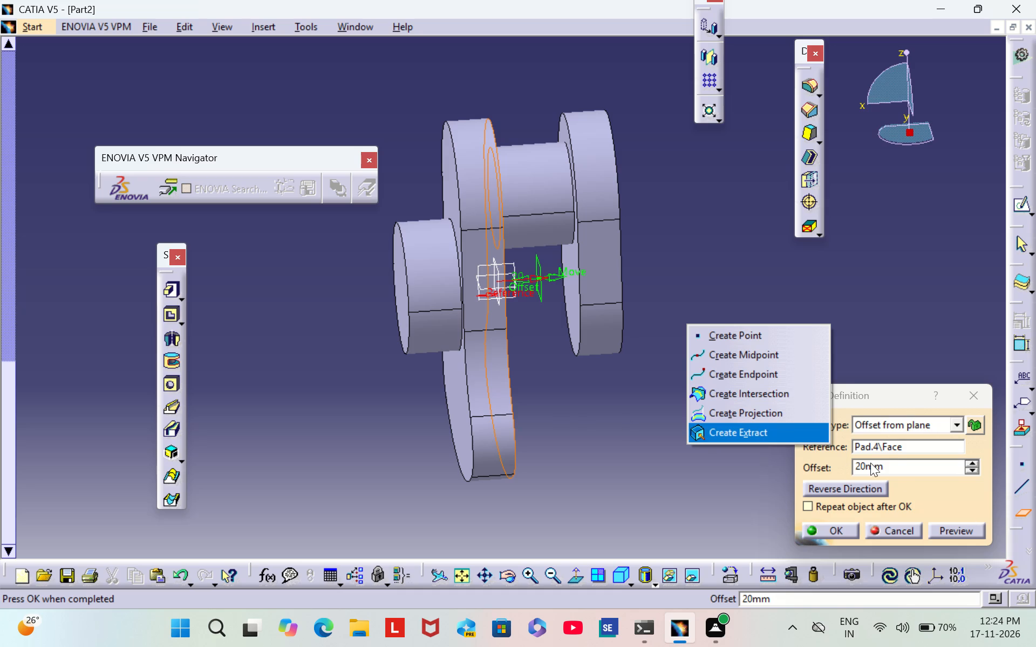
left_click(896, 462)
key("BackSpace")
key("BackSpace")
key("BackSpace")
key("BackSpace")
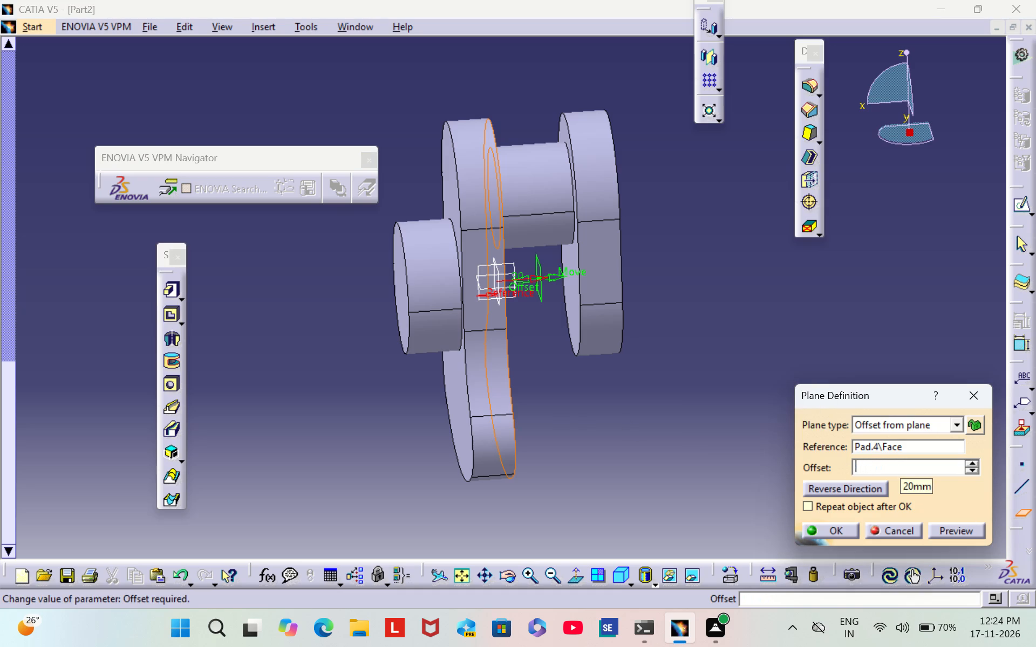
key("BackSpace")
type("17.5")
key("Return")
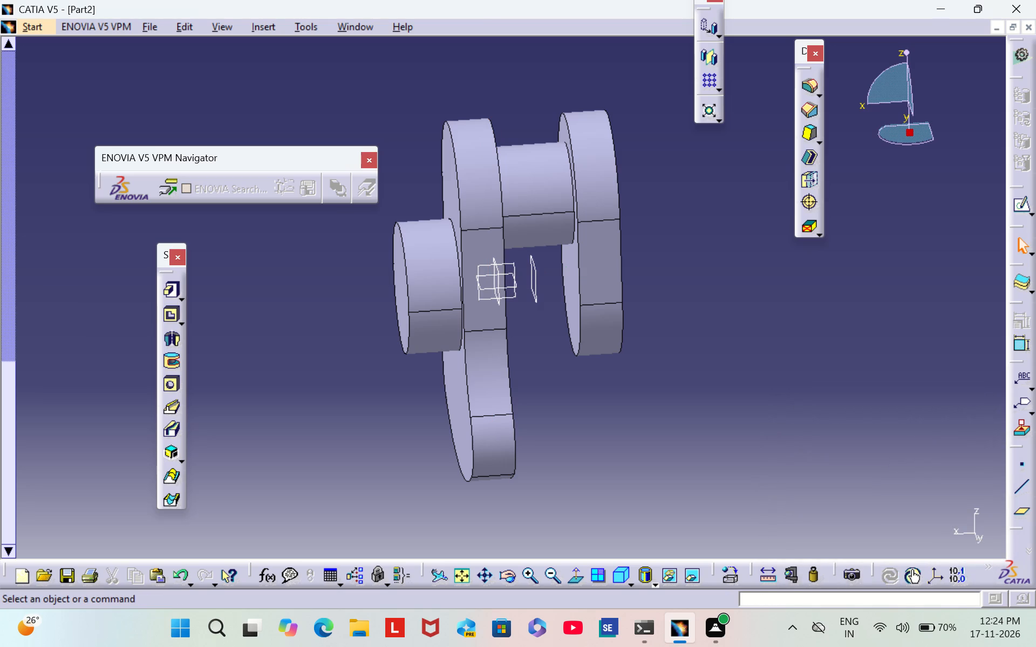
left_click(718, 338)
Mirror the 62 mm journal about the offset reference plane onto the other web's outer side.
left_click(628, 586)
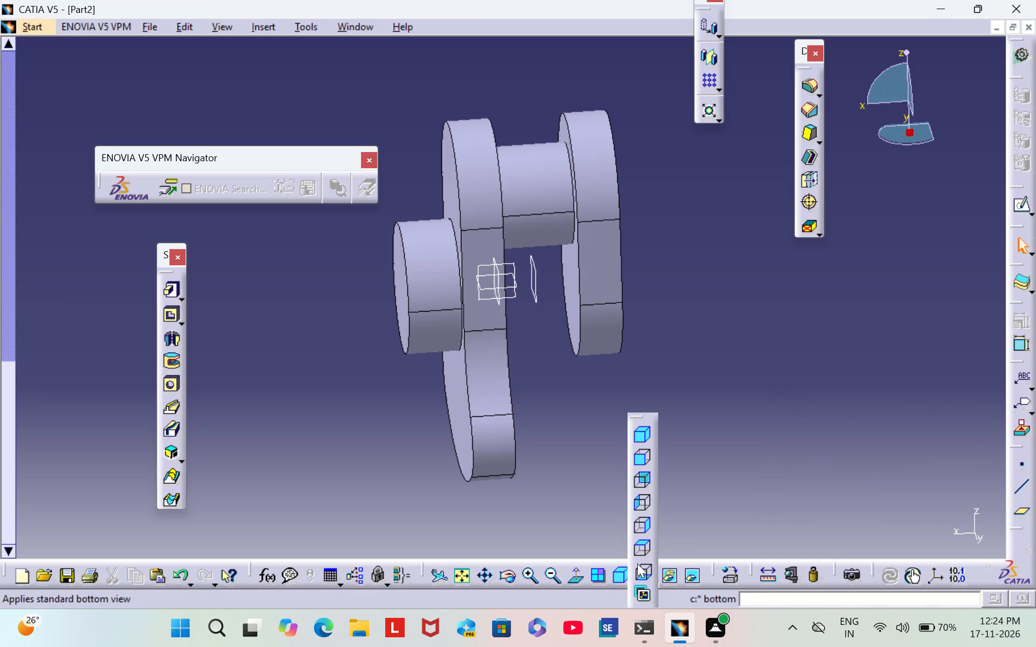
left_click(640, 456)
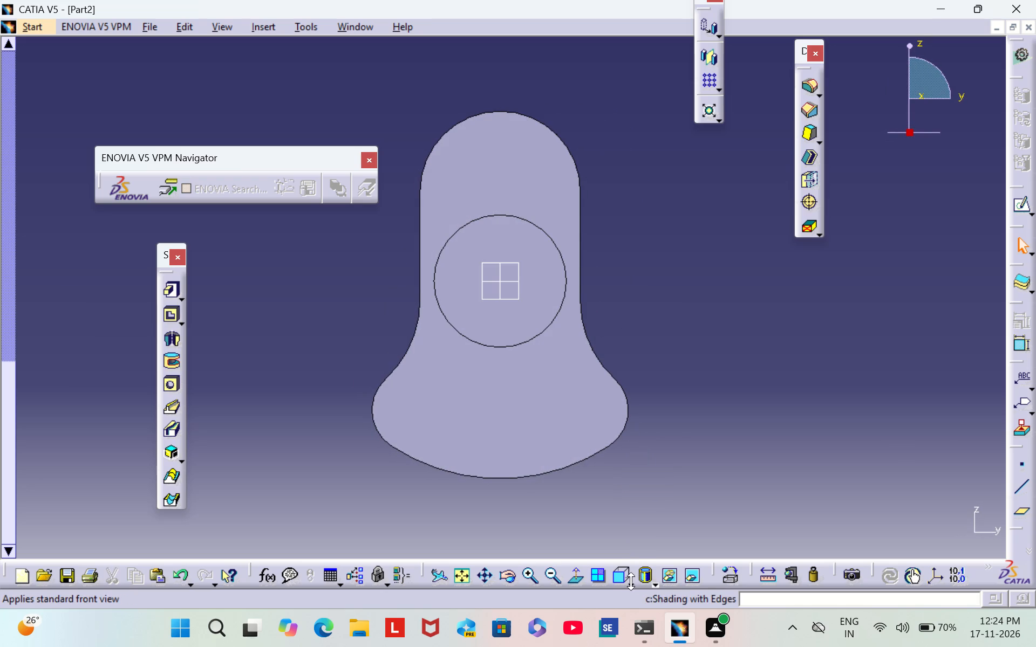
left_click(630, 581)
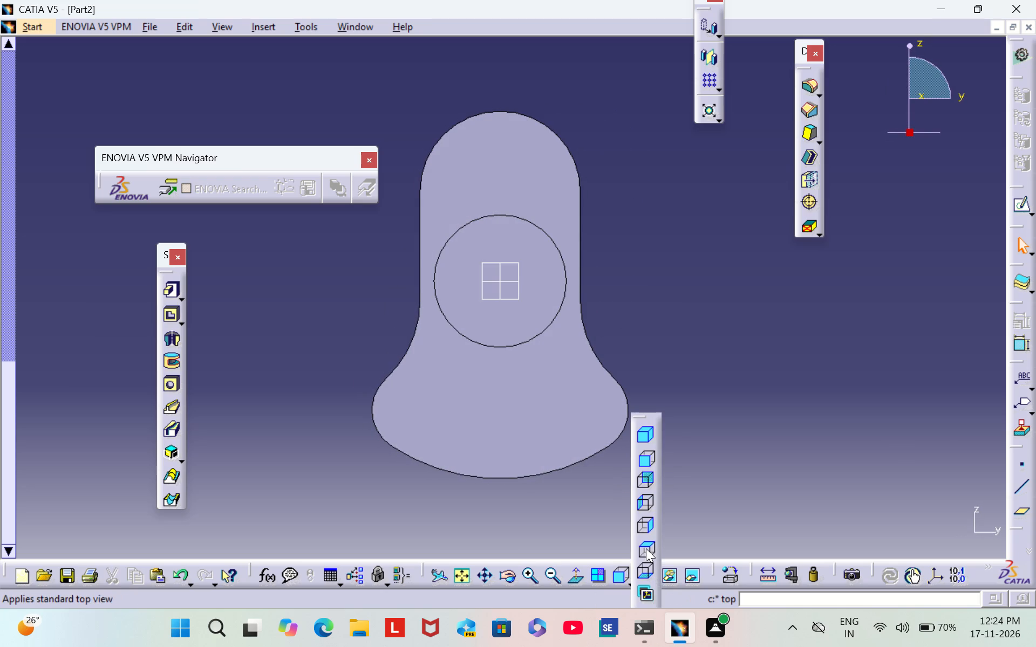
left_click(645, 526)
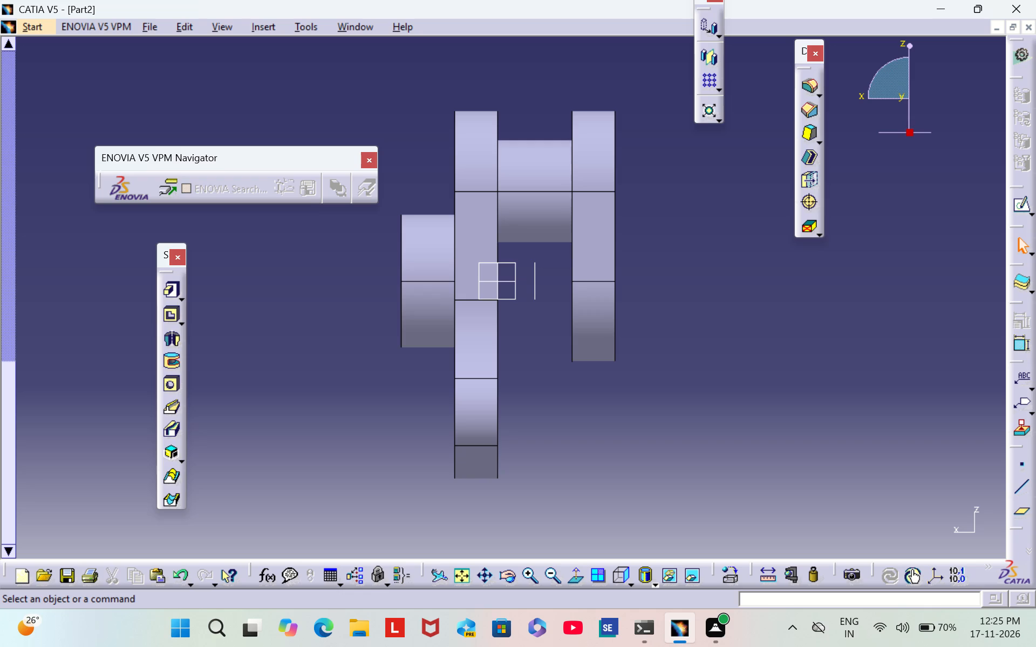
left_click(431, 300)
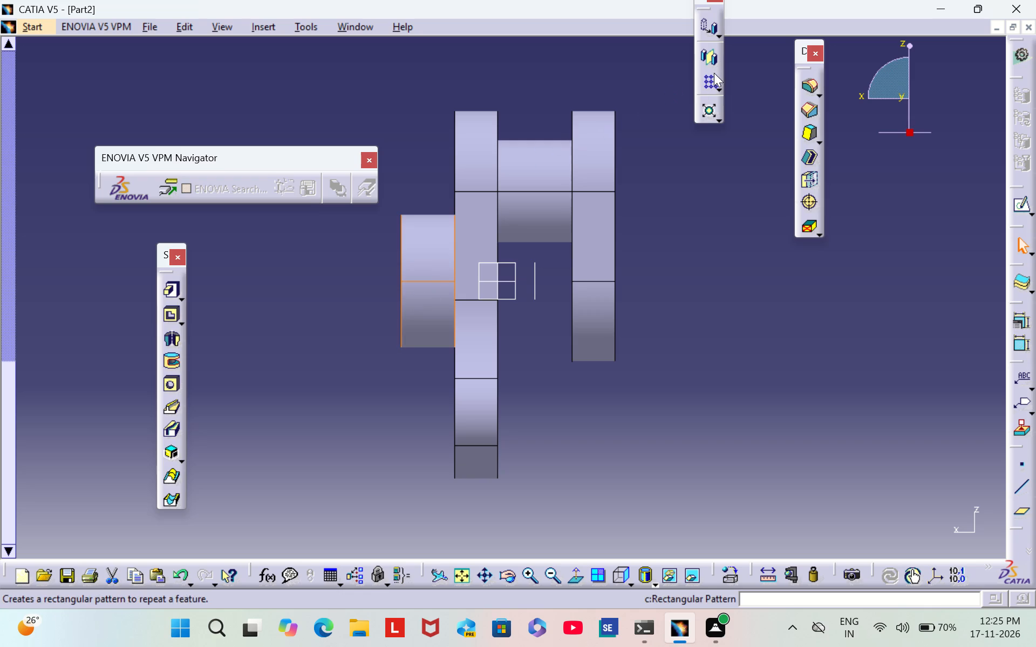
left_click(710, 64)
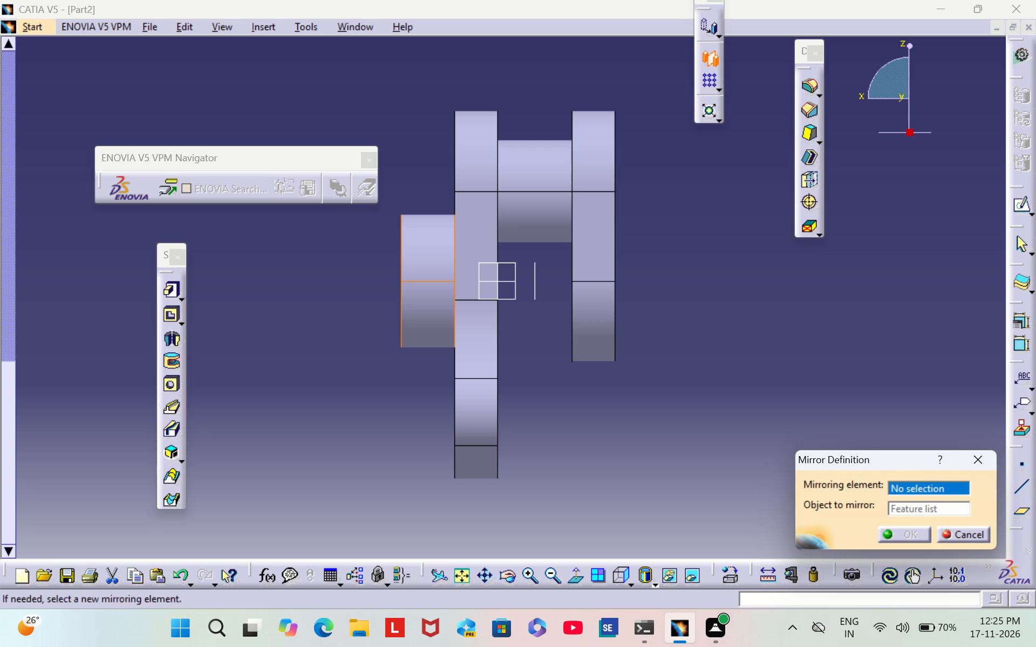
left_click(535, 281)
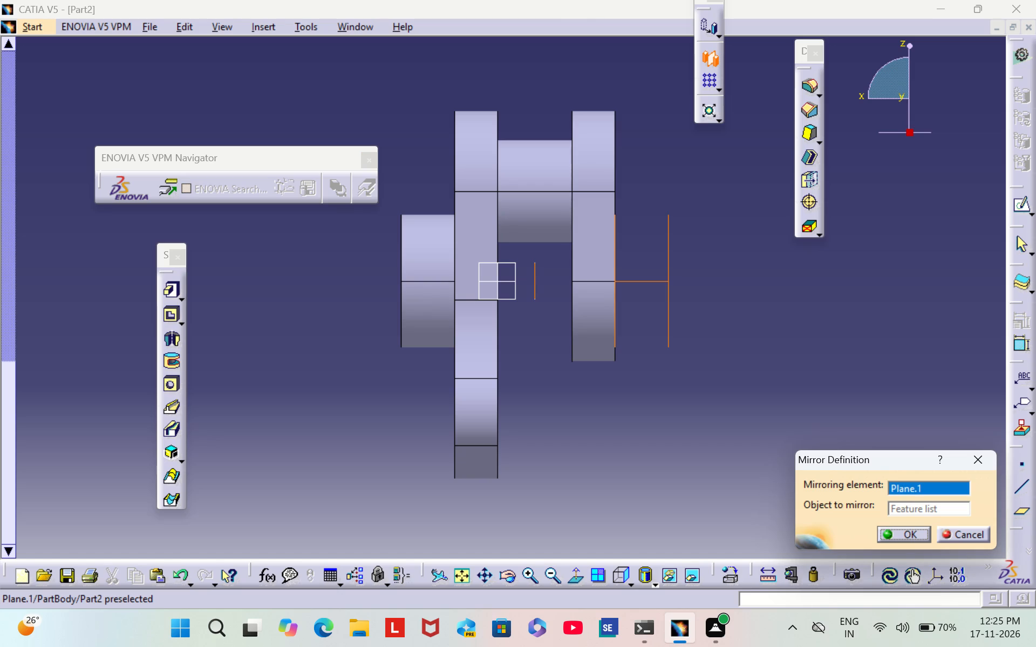
left_click(904, 536)
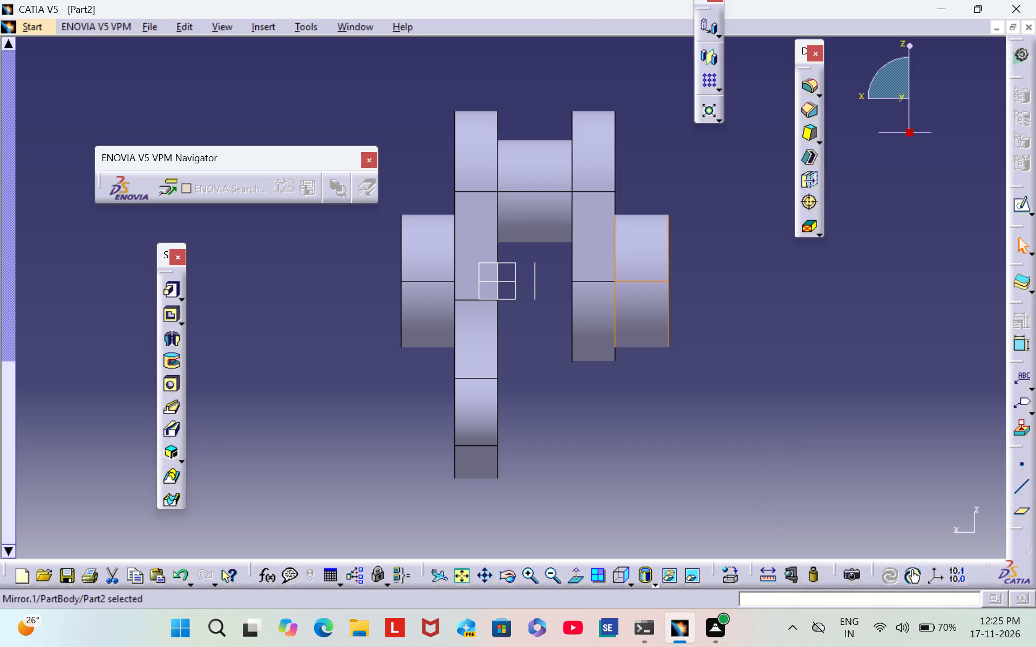
left_click(833, 398)
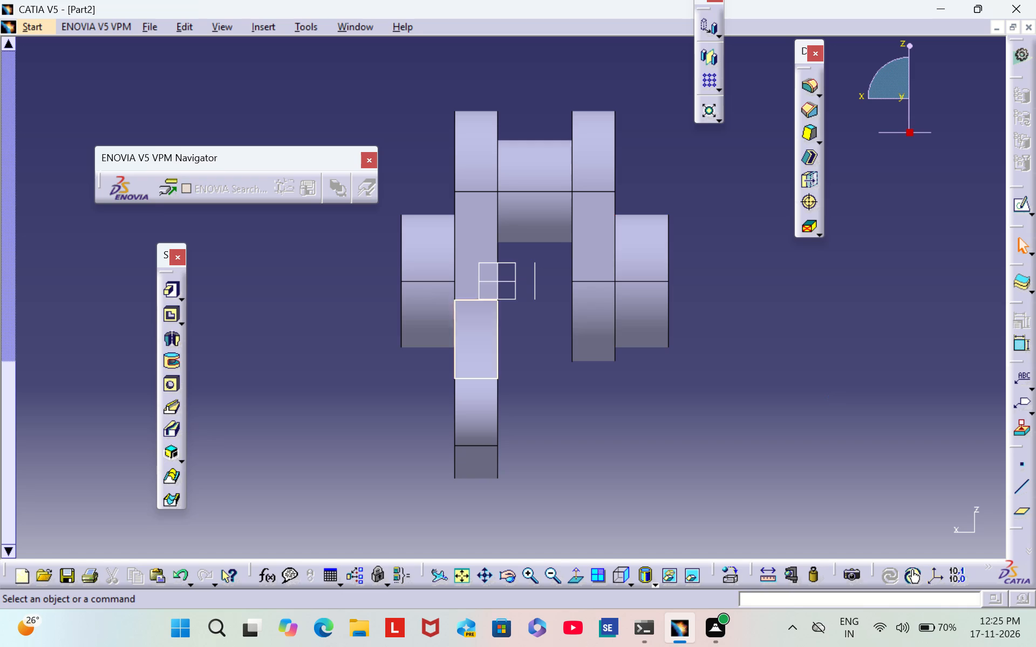
Start a new sketch on the zx plane.
scroll(72, 154, "up", 20)
scroll(72, 154, "up", 1)
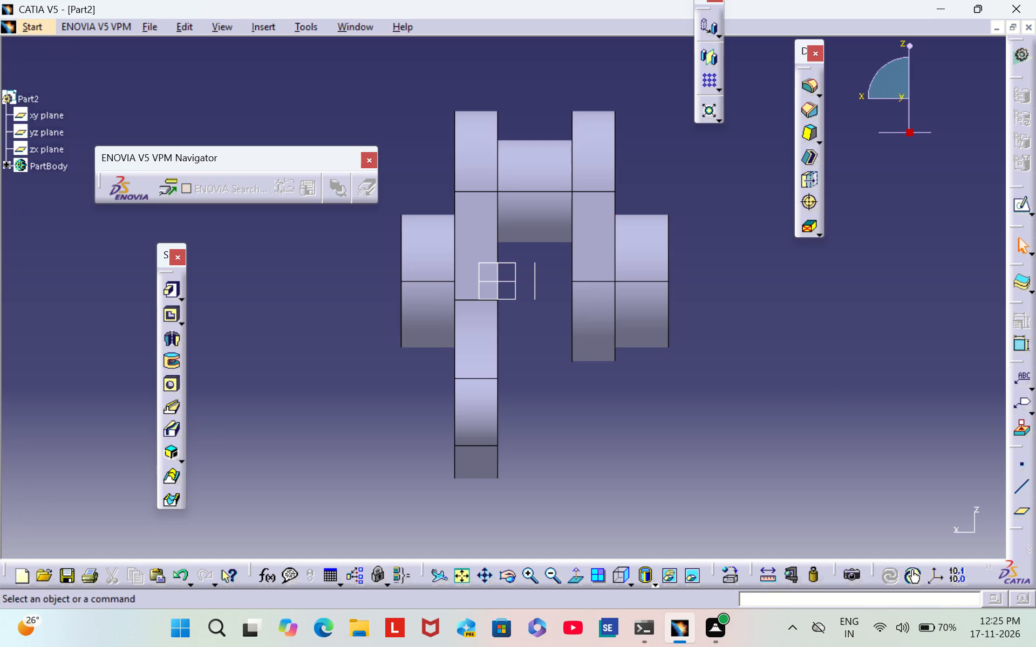
scroll(72, 153, "down", 3)
left_click(35, 150)
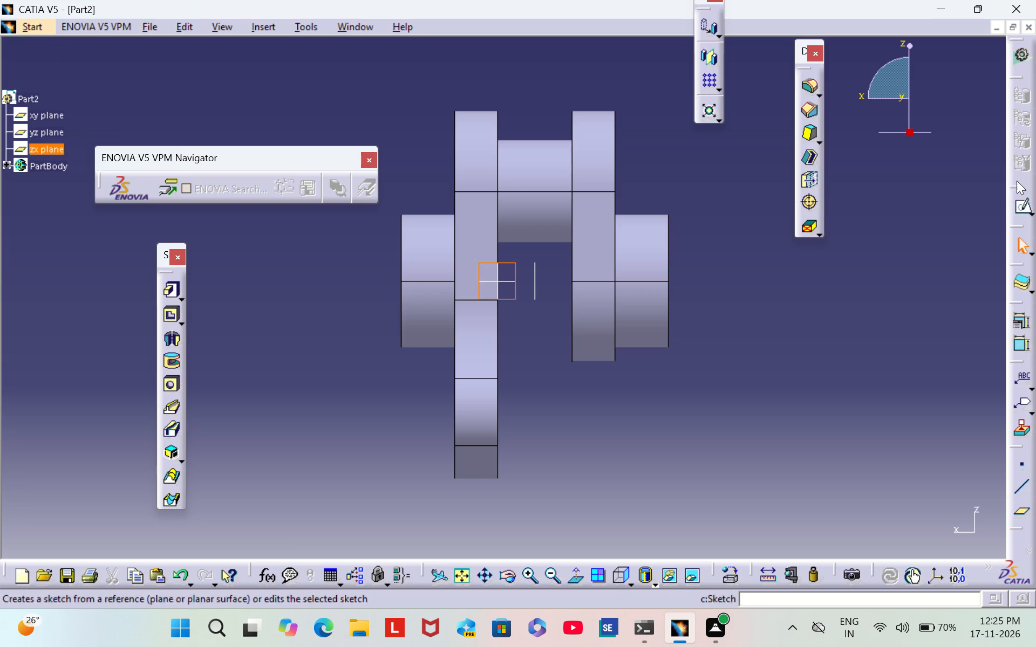
left_click(1019, 200)
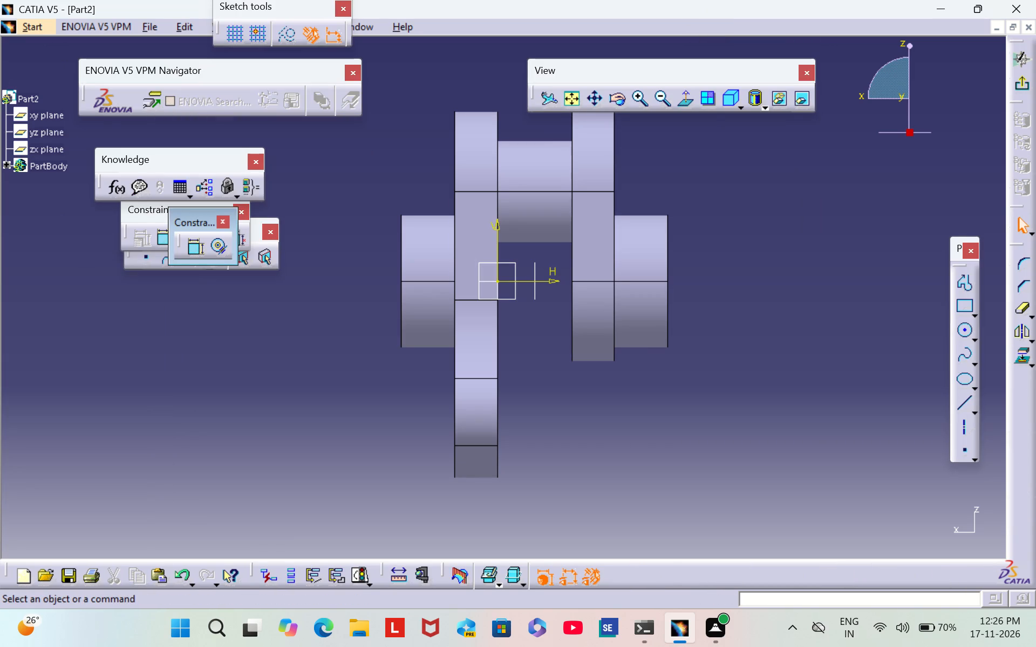
Project the lower inner edge of the shorter web, below the journal axis, onto the sketch plane.
left_click(1024, 358)
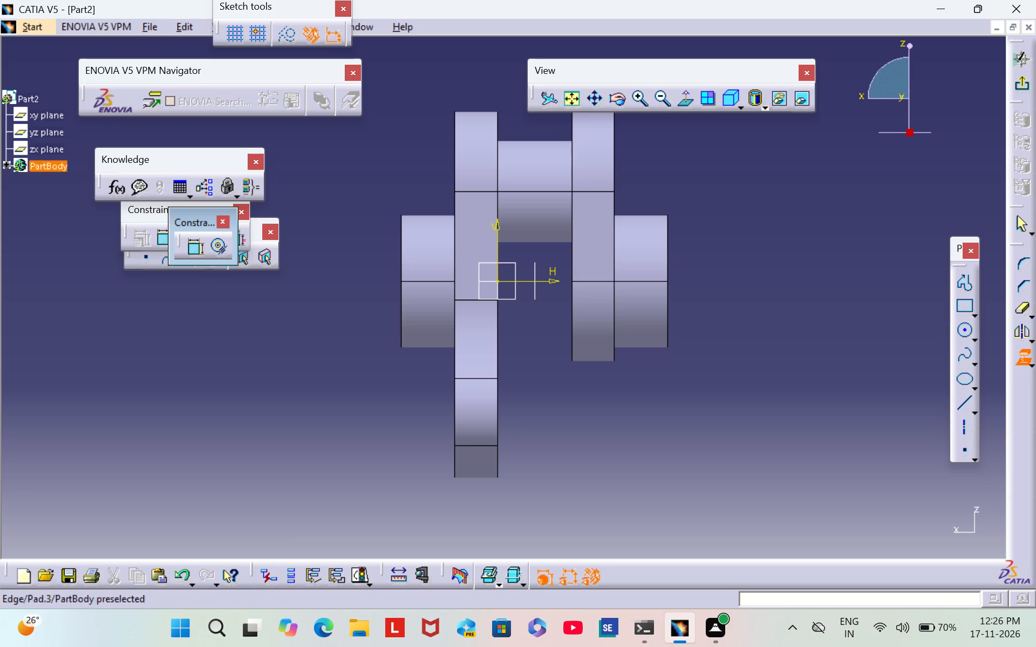
left_click(628, 78)
triple_click(639, 104)
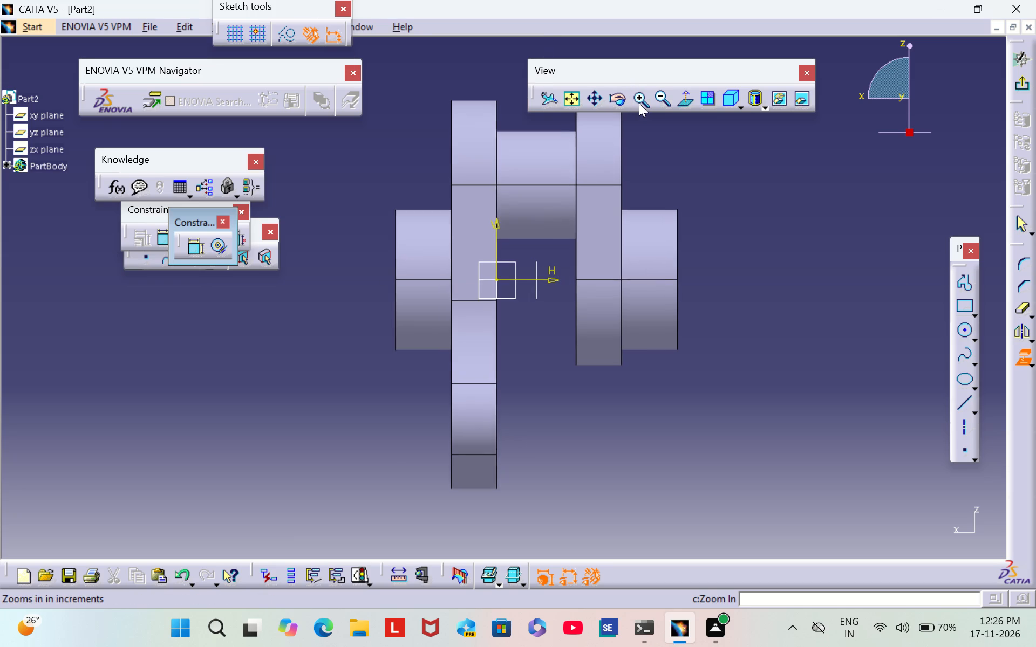
triple_click(639, 103)
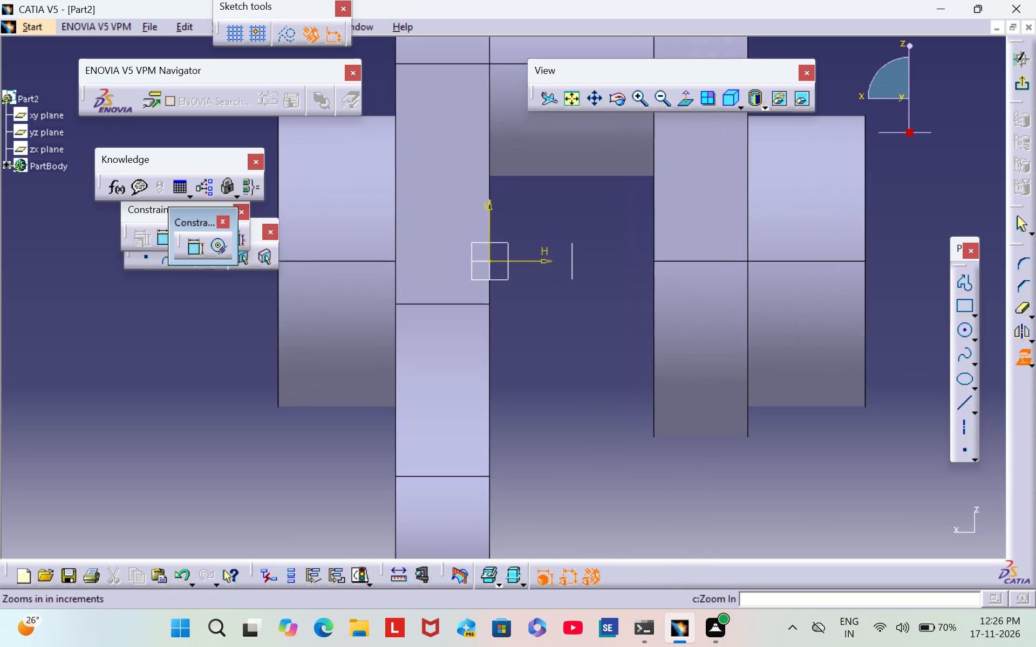
middle_click_drag(574, 479, 502, 409)
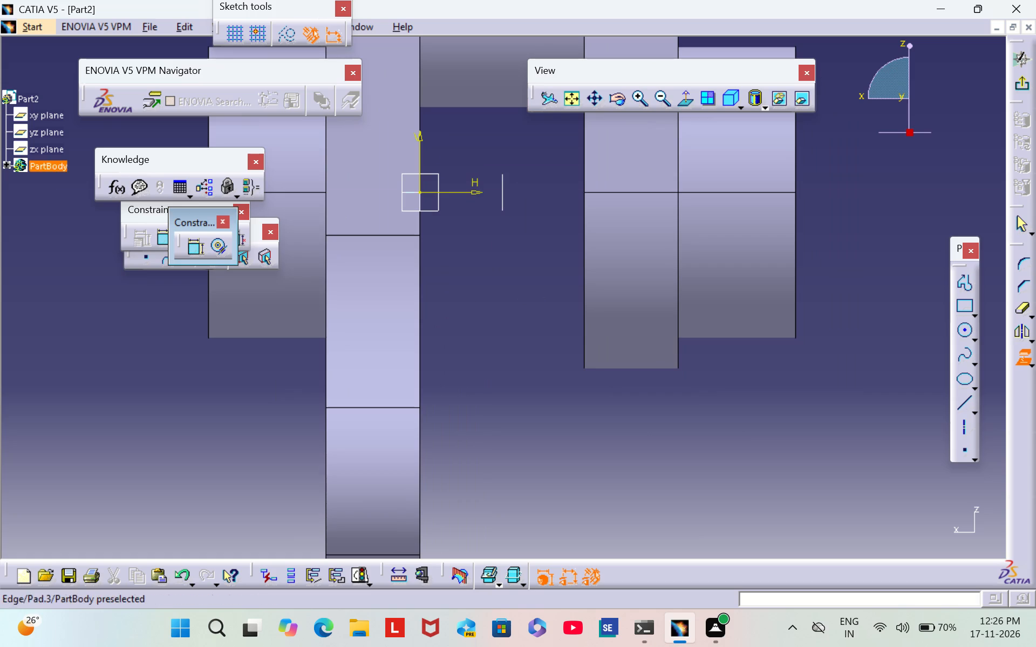
triple_click(637, 103)
left_click(638, 102)
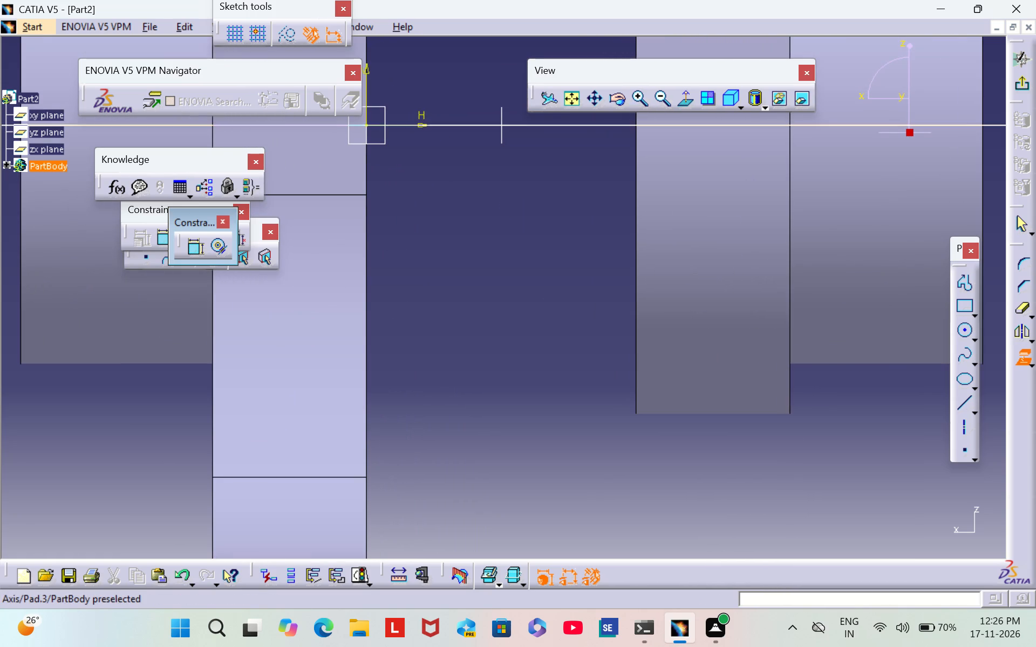
left_click(634, 342)
middle_click_drag(557, 280, 557, 283)
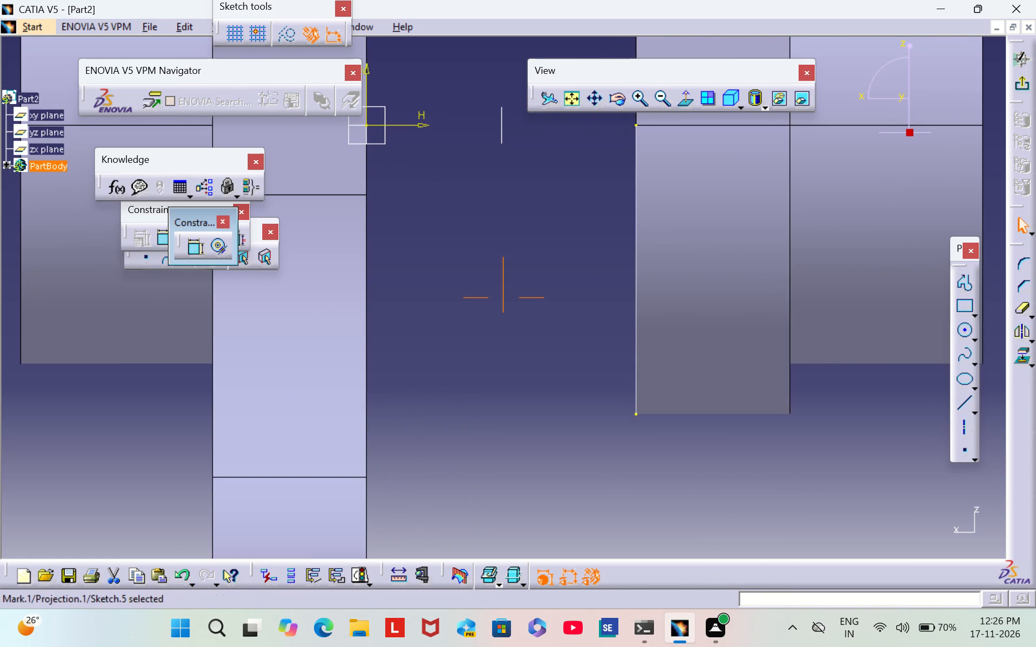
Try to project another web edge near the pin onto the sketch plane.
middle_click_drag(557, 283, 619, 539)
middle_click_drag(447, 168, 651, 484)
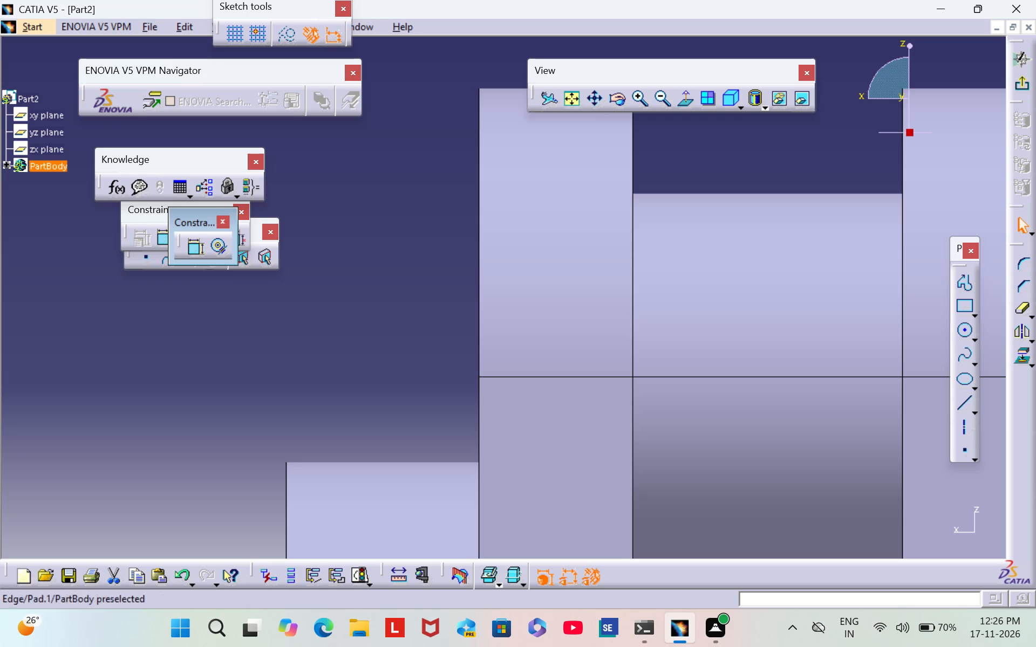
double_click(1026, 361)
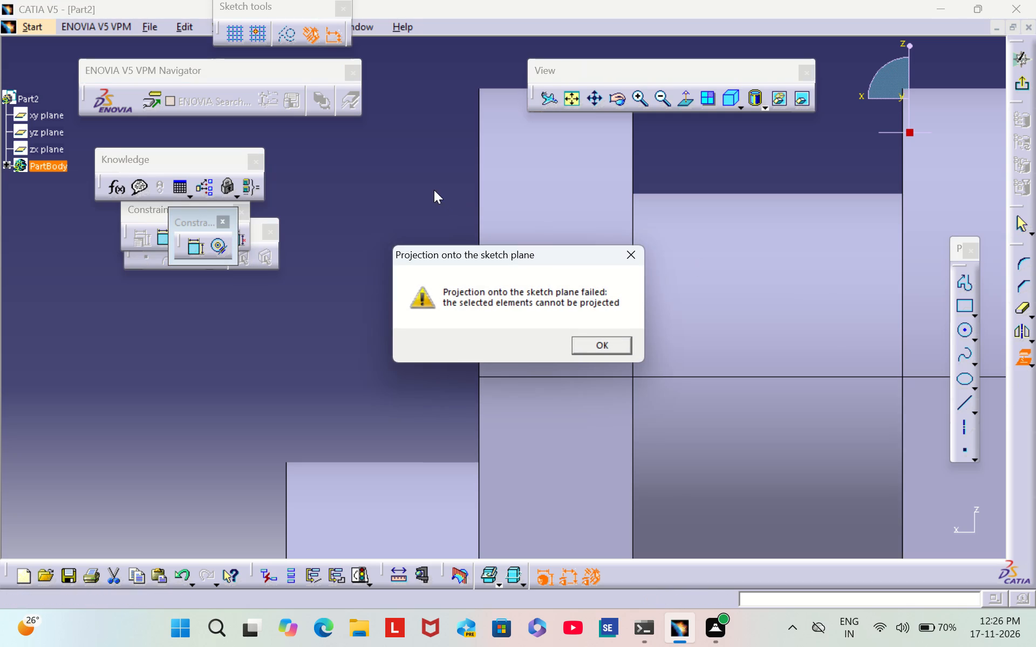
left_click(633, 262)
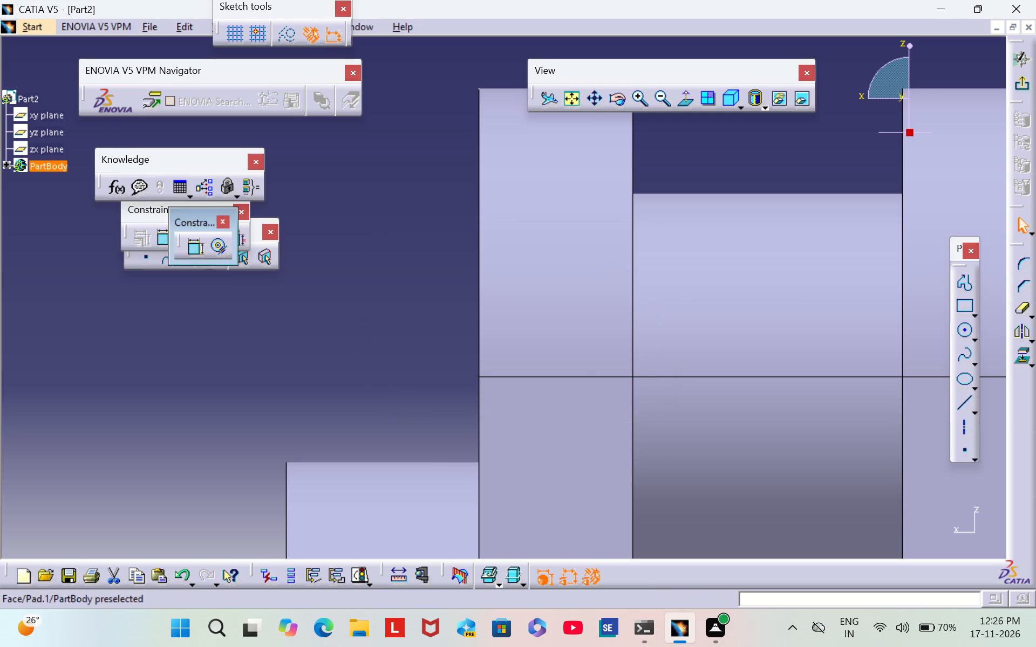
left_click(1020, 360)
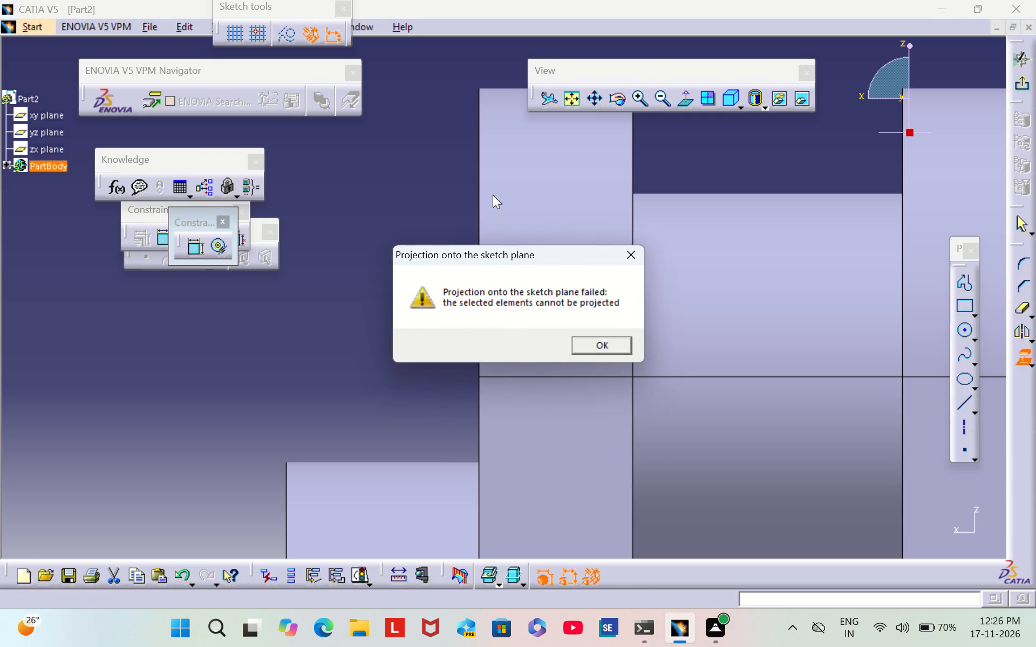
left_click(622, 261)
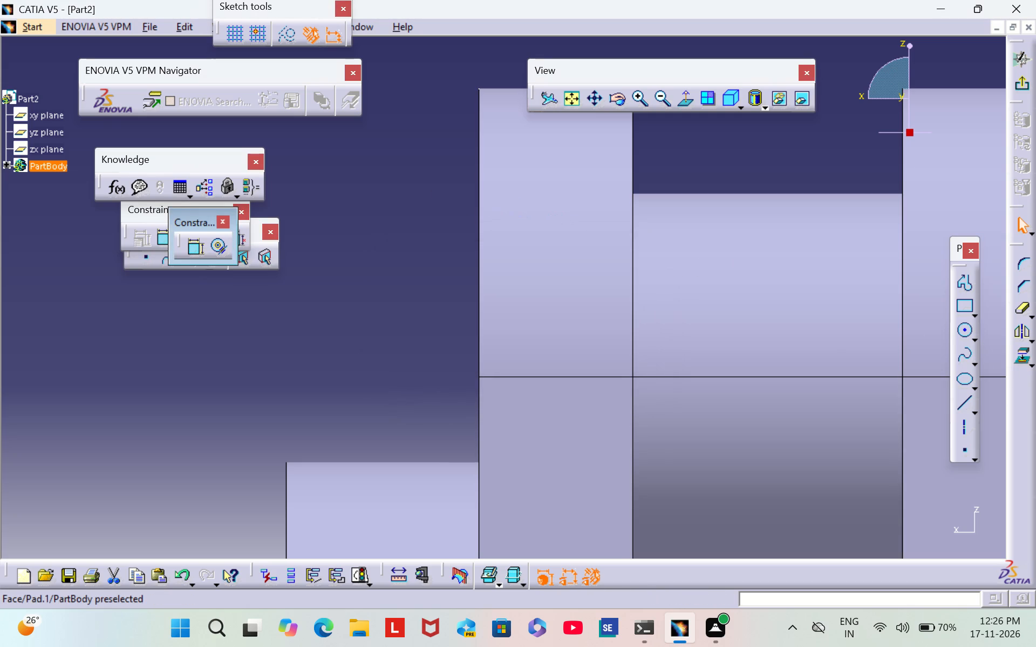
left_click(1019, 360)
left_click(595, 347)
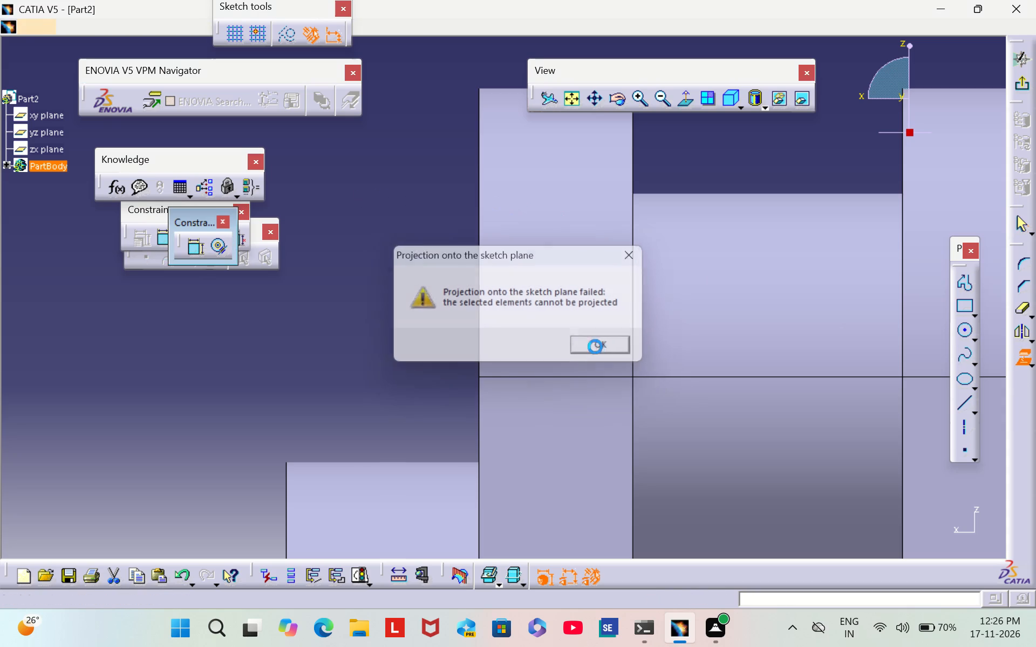
Project the bell-shaped web's outer edge, from its upper end to the pin axis, onto the sketch plane.
scroll(659, 420, "down", 1)
middle_click_drag(659, 420, 446, 244)
middle_click_drag(551, 407, 461, 255)
left_click(496, 315)
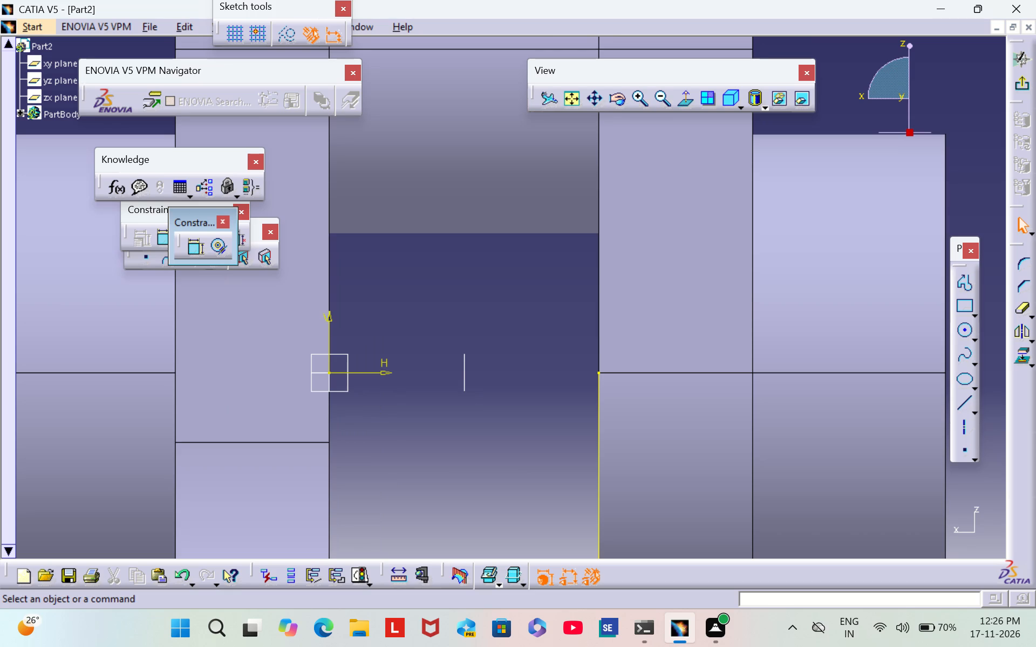
middle_click_drag(437, 254, 669, 575)
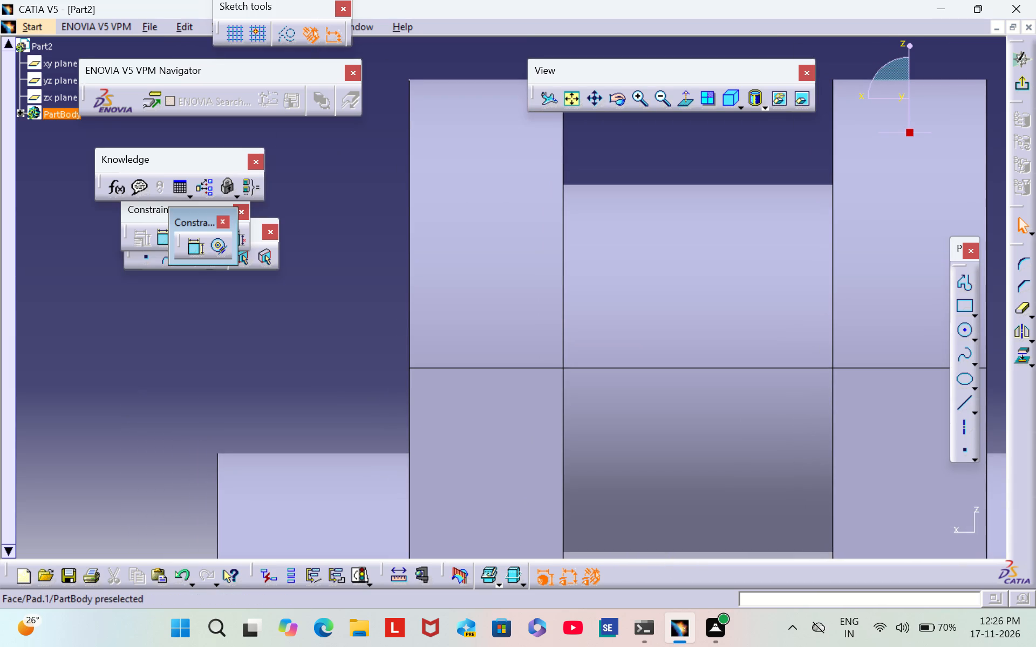
left_click(410, 199)
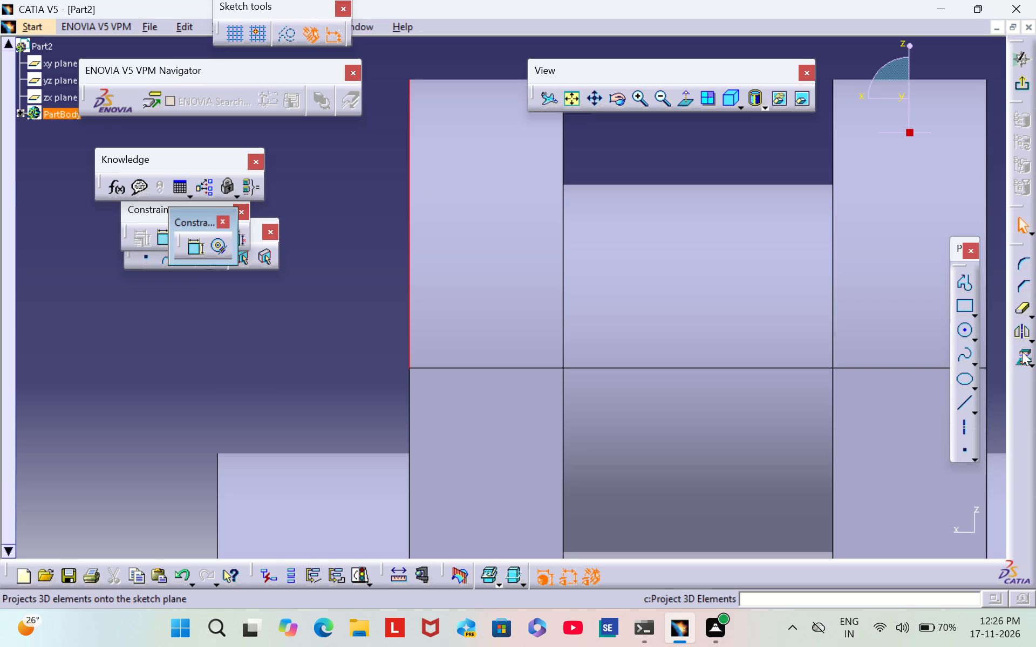
left_click(1023, 352)
left_click(284, 397)
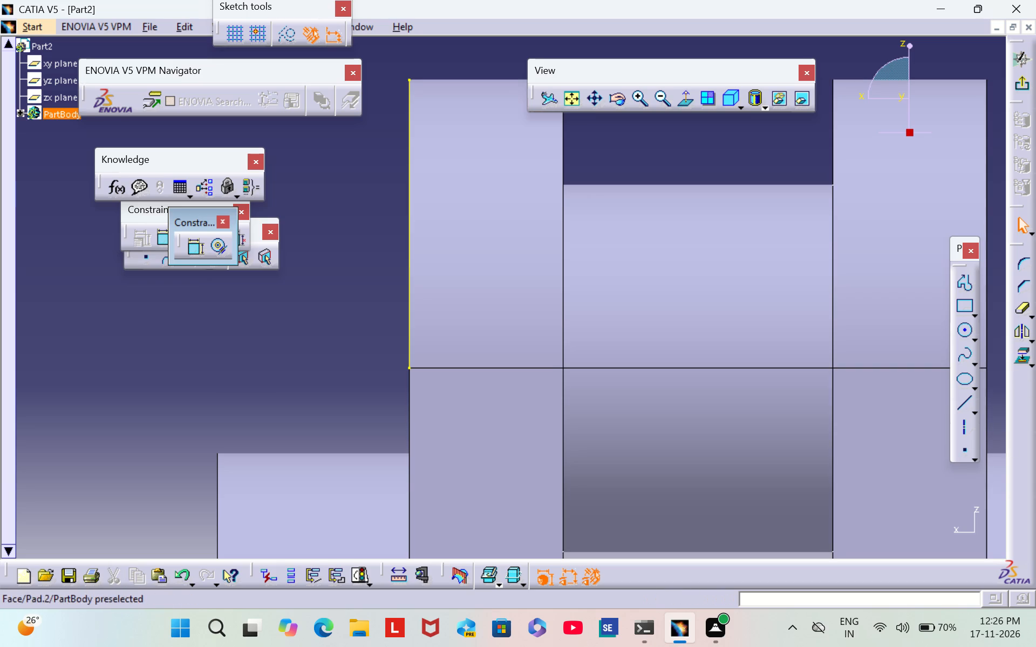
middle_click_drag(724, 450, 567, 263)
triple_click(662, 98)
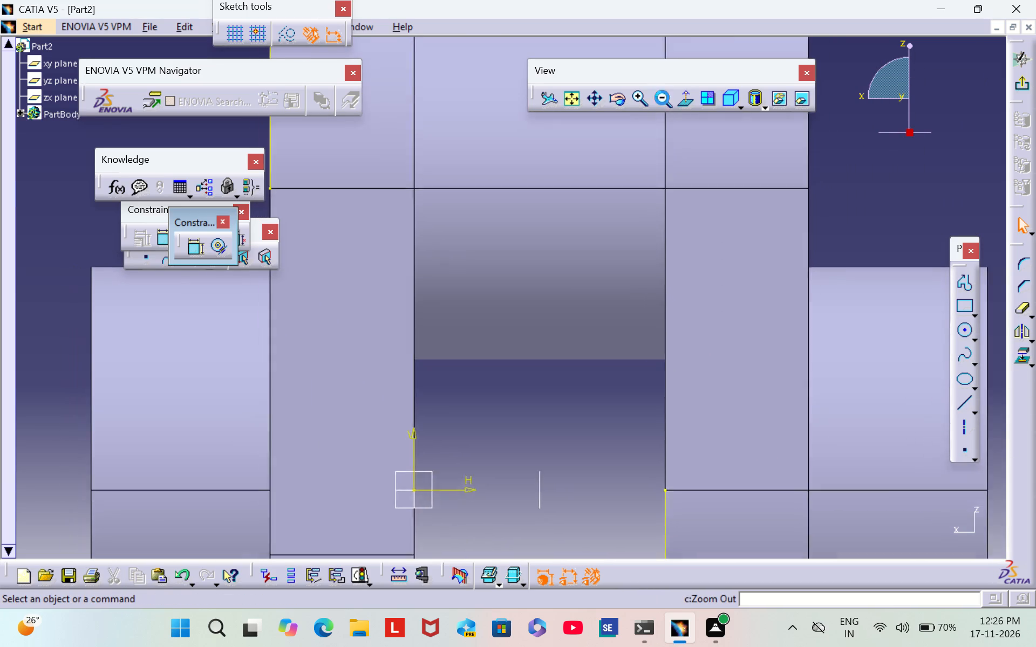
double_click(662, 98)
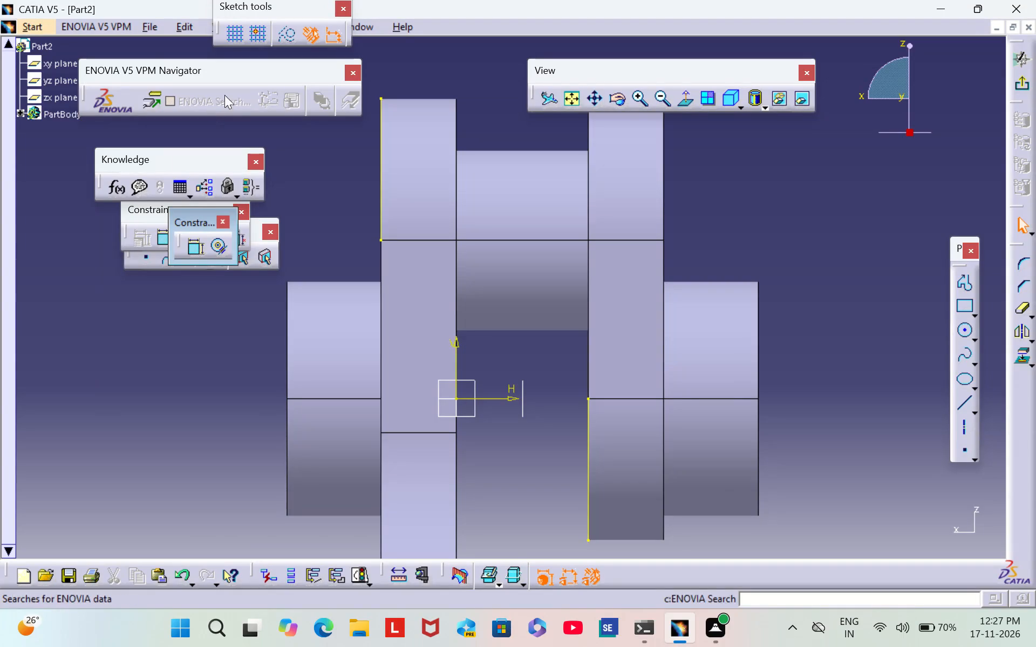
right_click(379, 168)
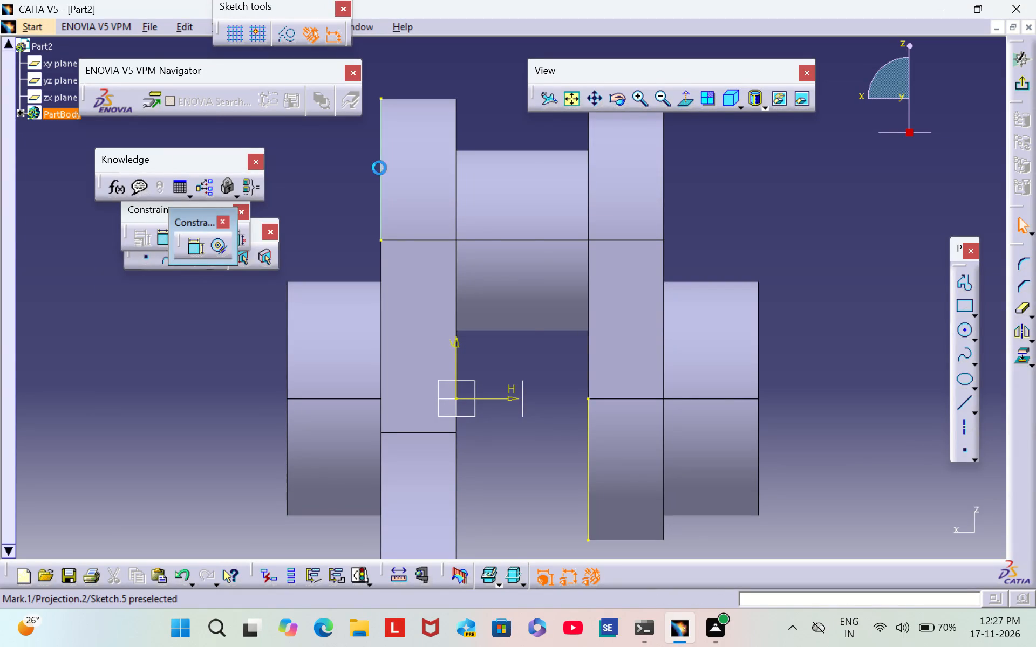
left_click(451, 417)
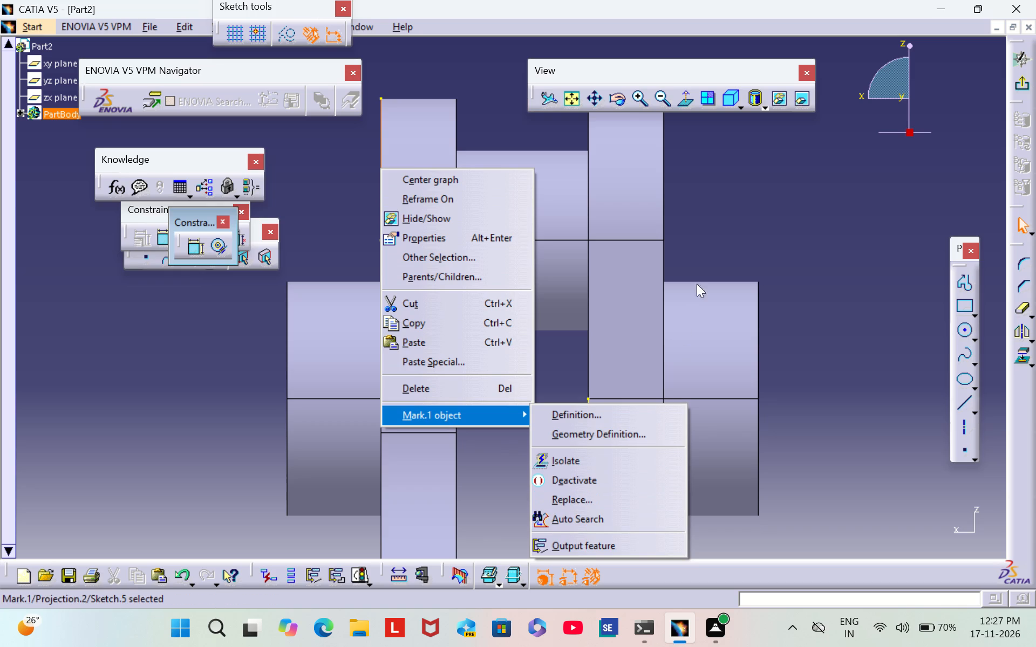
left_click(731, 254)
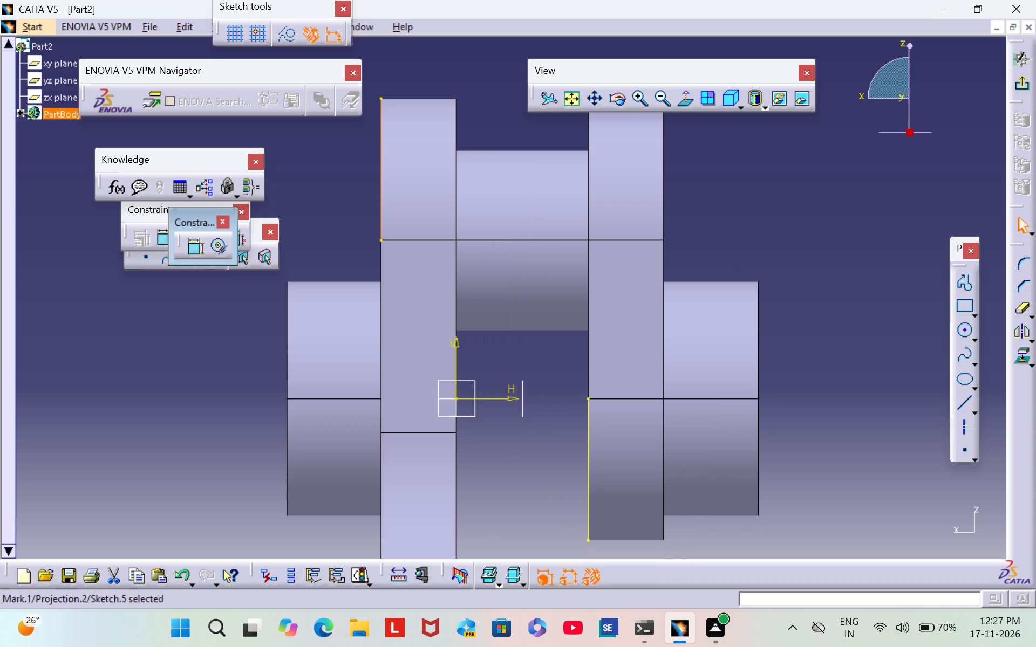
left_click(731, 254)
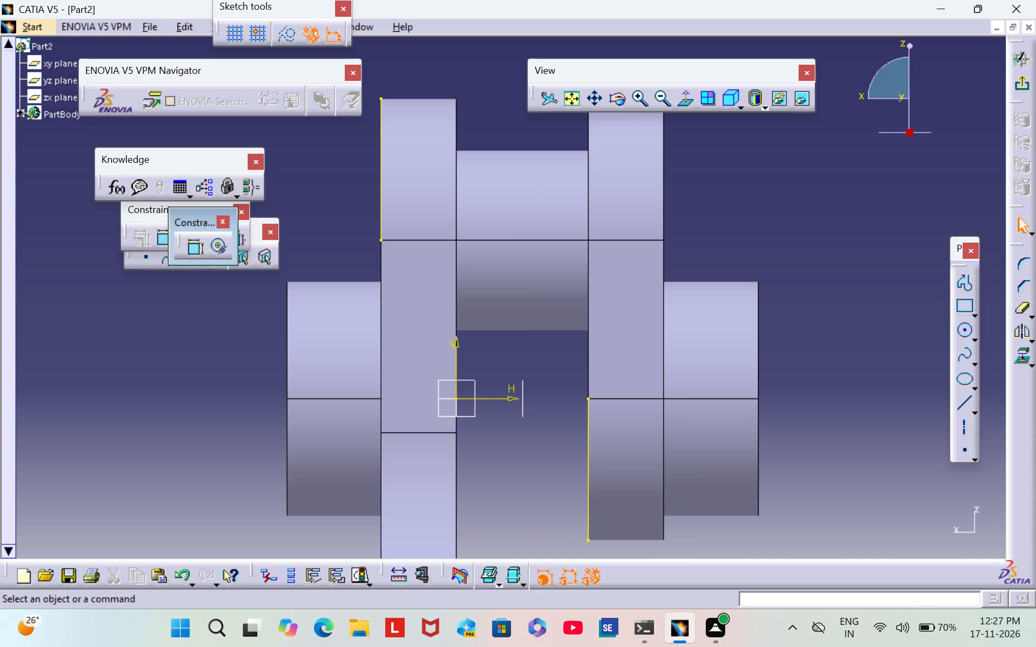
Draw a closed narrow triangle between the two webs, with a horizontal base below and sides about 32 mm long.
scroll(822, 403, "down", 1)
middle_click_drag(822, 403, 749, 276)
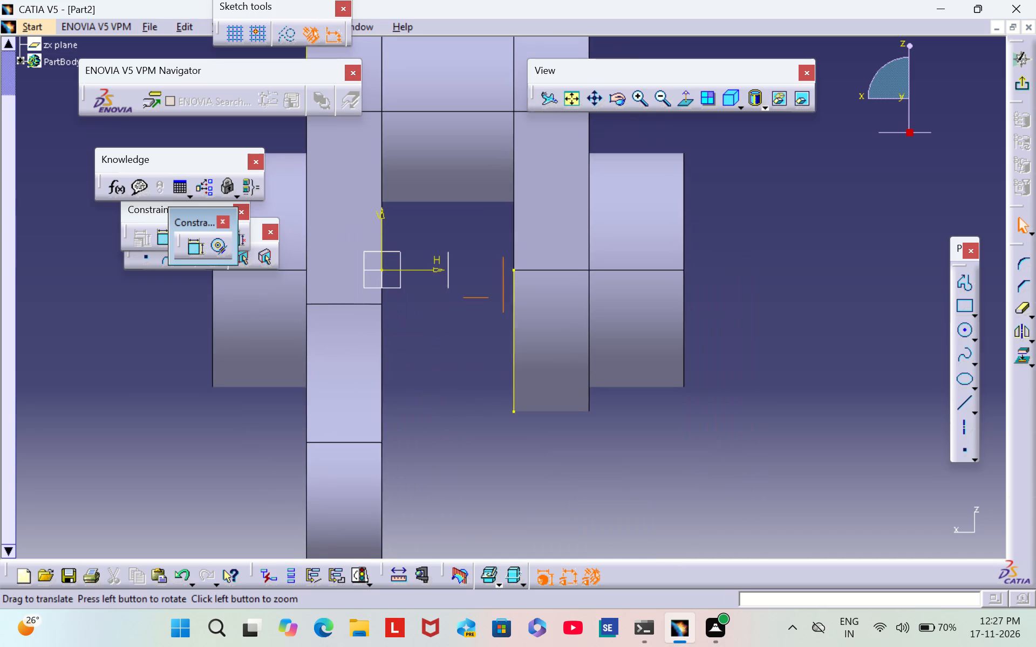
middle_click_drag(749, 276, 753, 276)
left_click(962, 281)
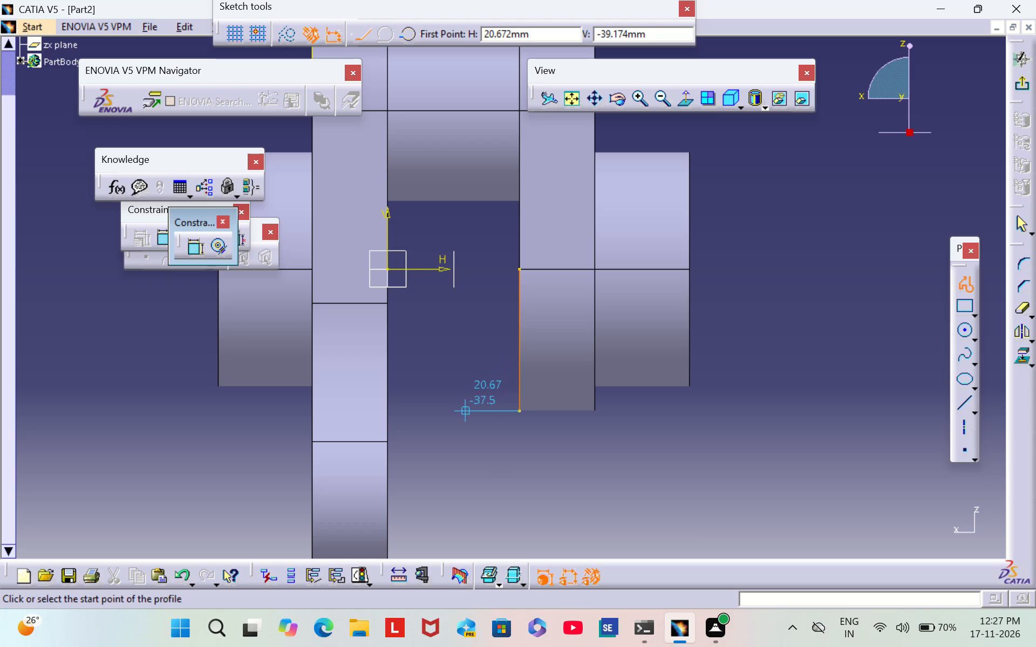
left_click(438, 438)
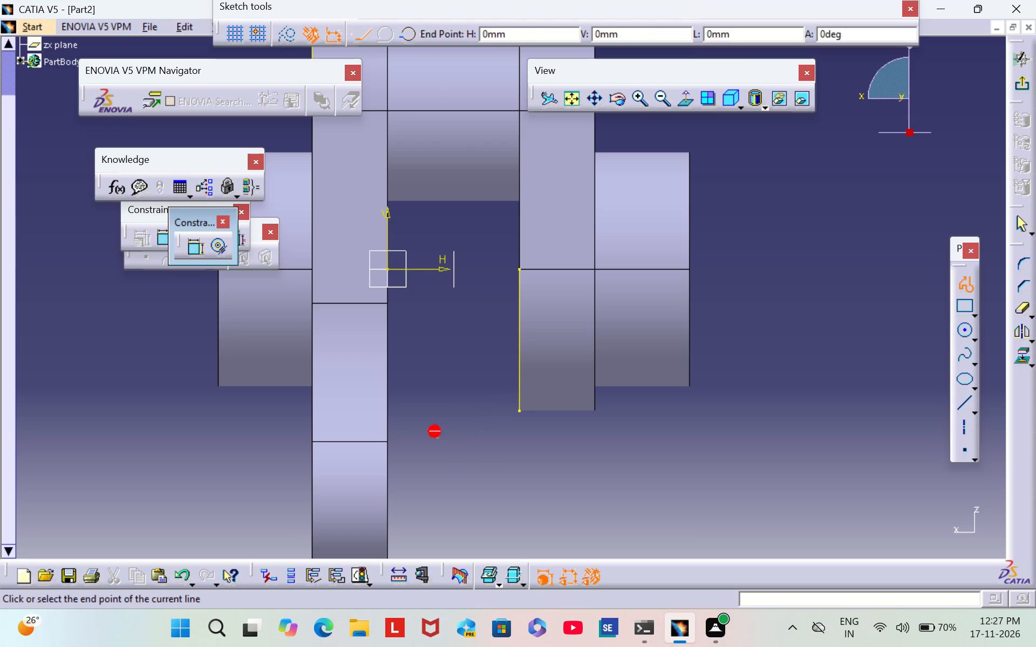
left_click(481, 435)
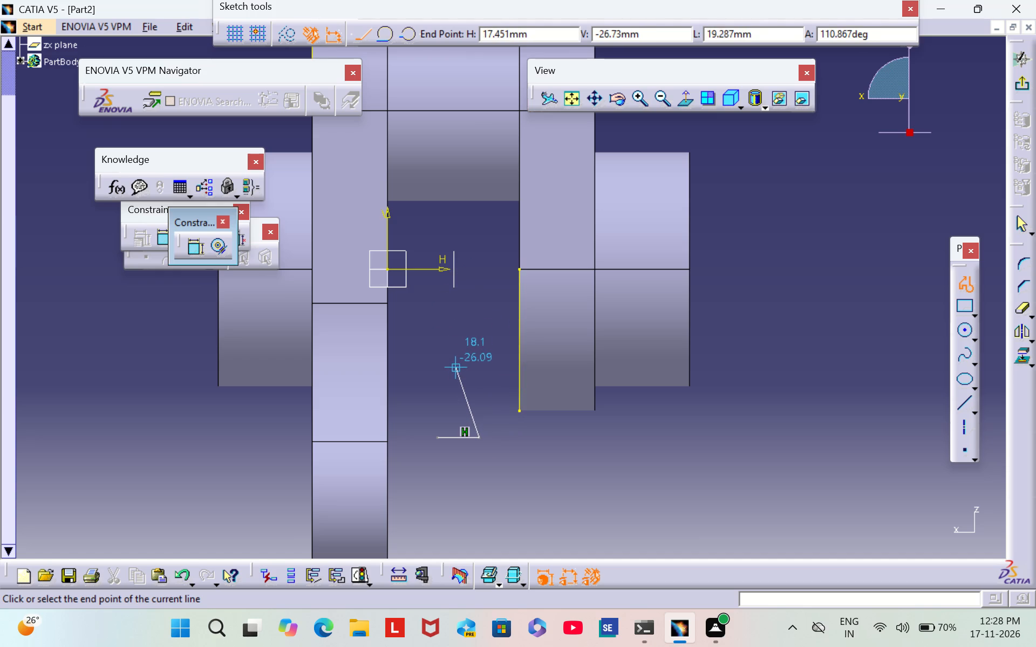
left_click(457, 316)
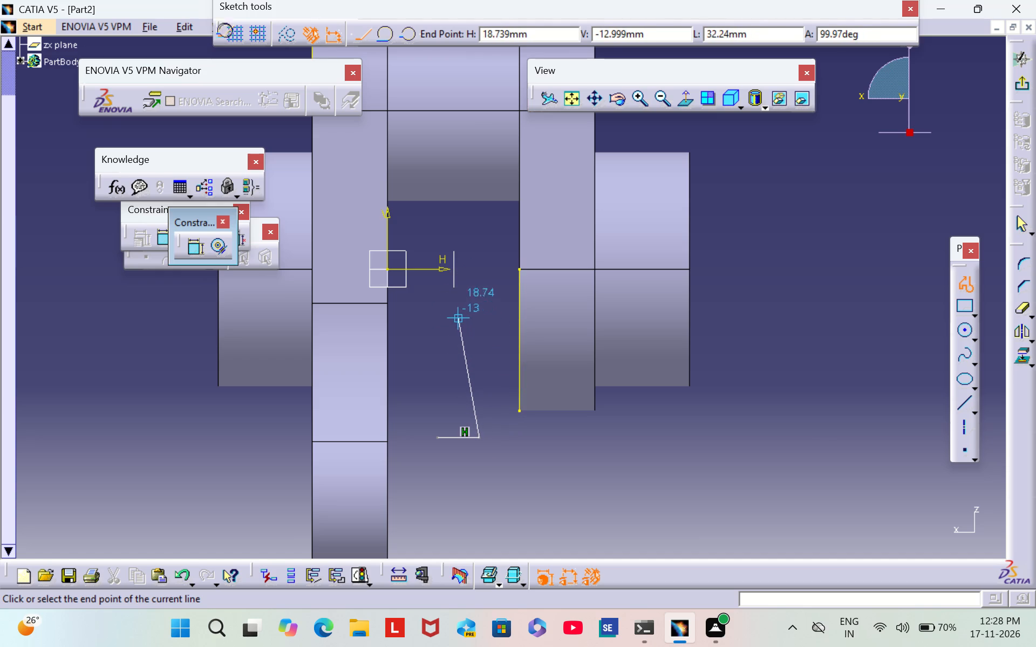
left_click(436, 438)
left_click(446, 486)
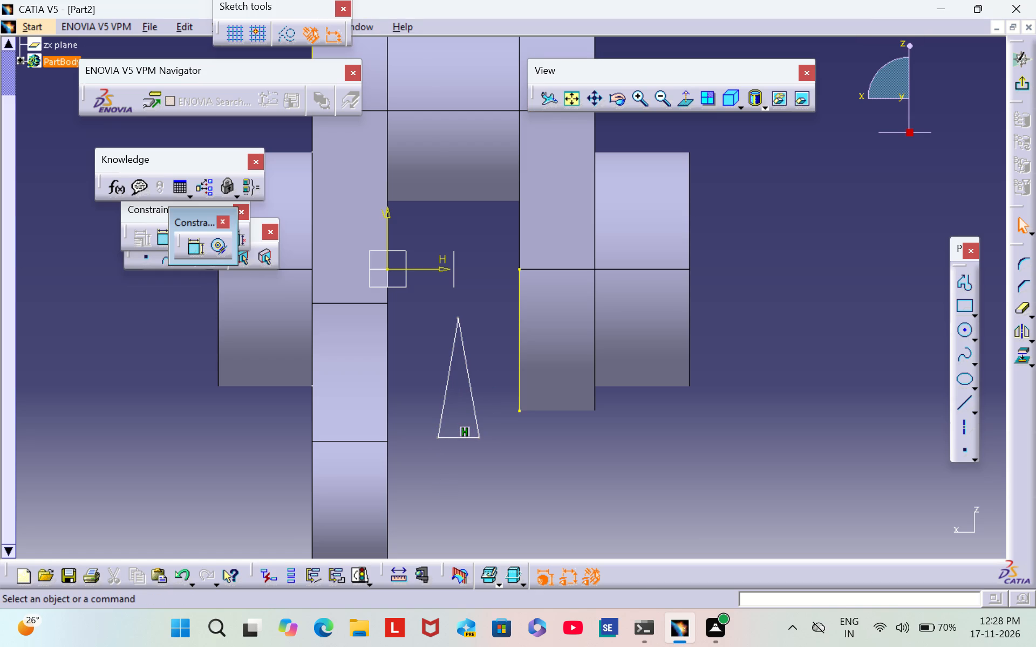
Delete all three lines of the narrow triangle between the two webs.
right_click(471, 389)
left_click(529, 338)
left_click(523, 346)
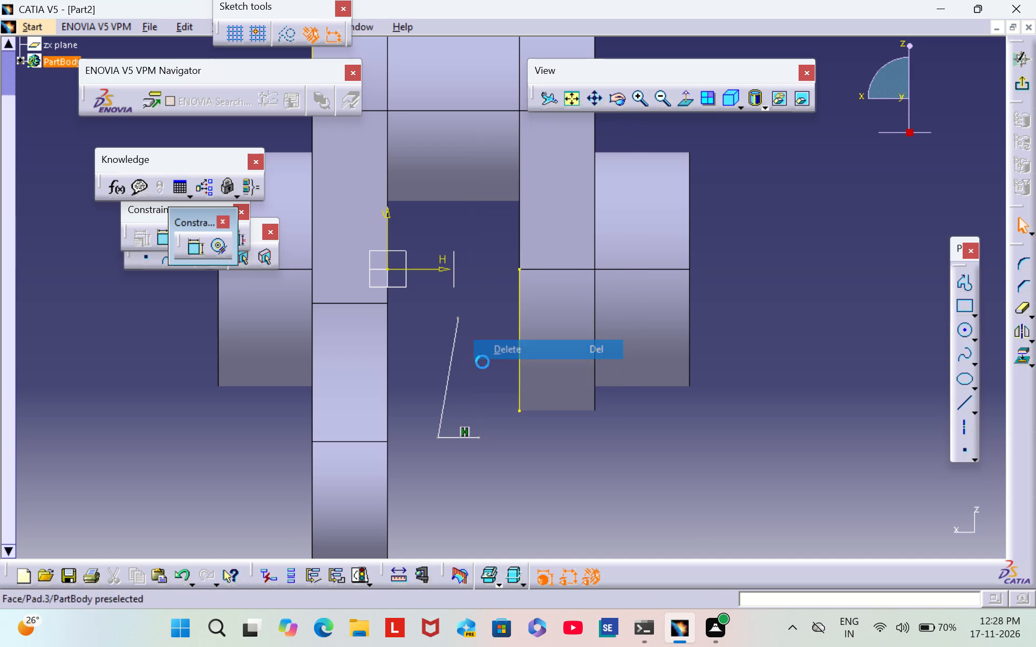
right_click(448, 374)
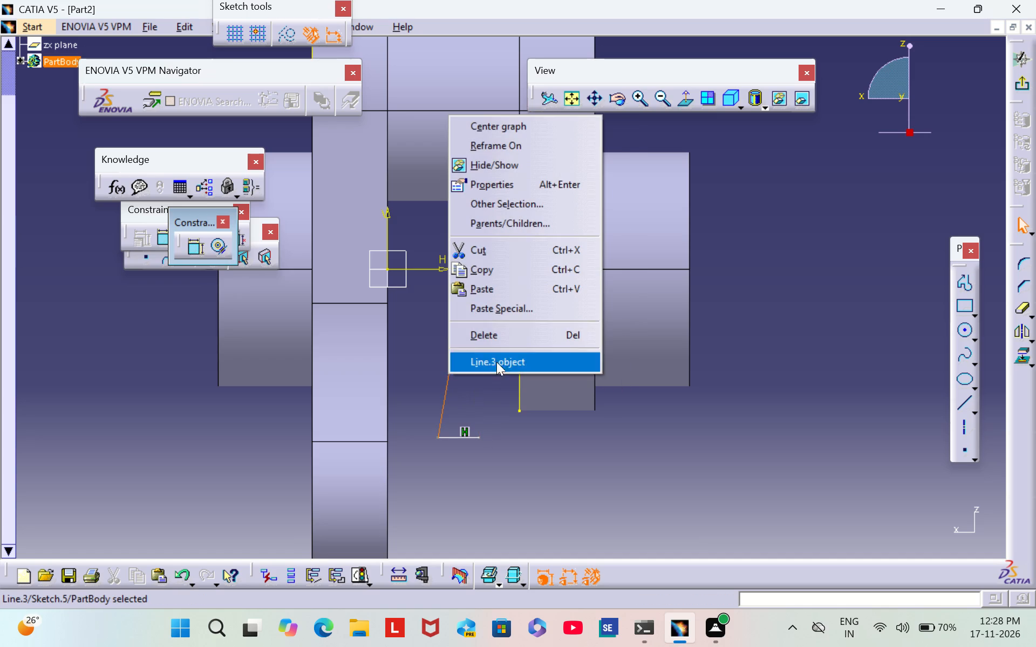
left_click(507, 339)
right_click(454, 435)
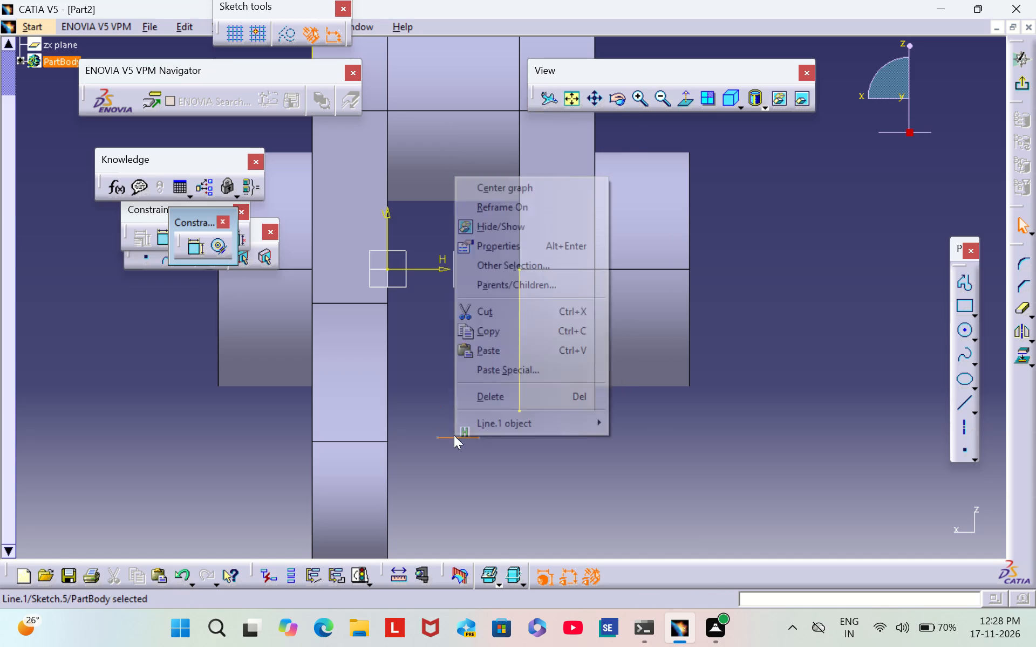
left_click(486, 393)
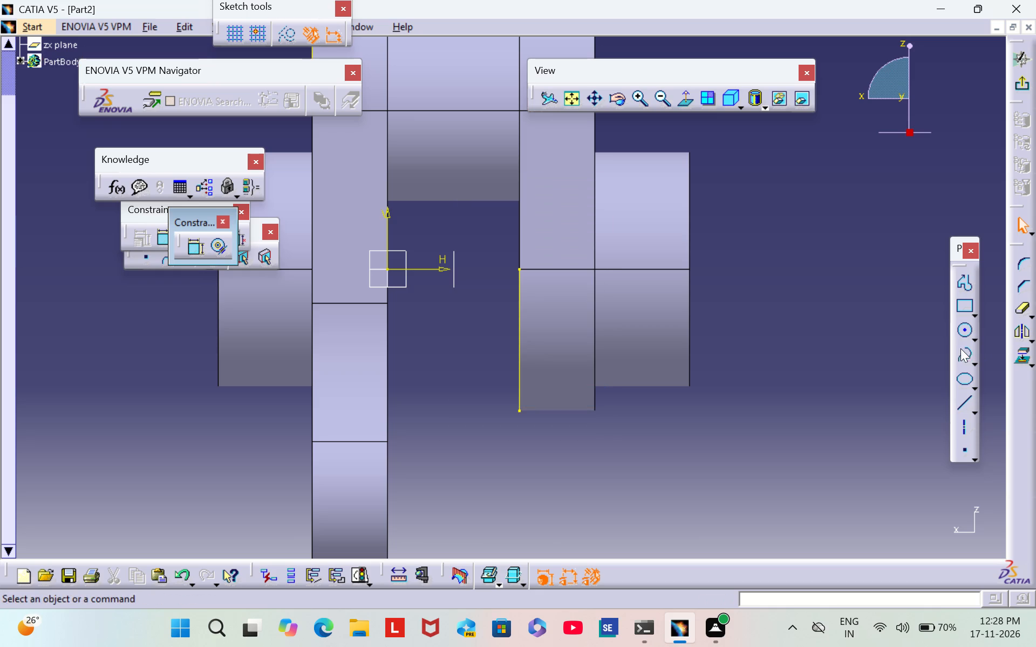
Draw a closed right triangle between the webs, apex up, with a vertical leg about 39 mm and a horizontal base about 11 mm.
left_click(956, 281)
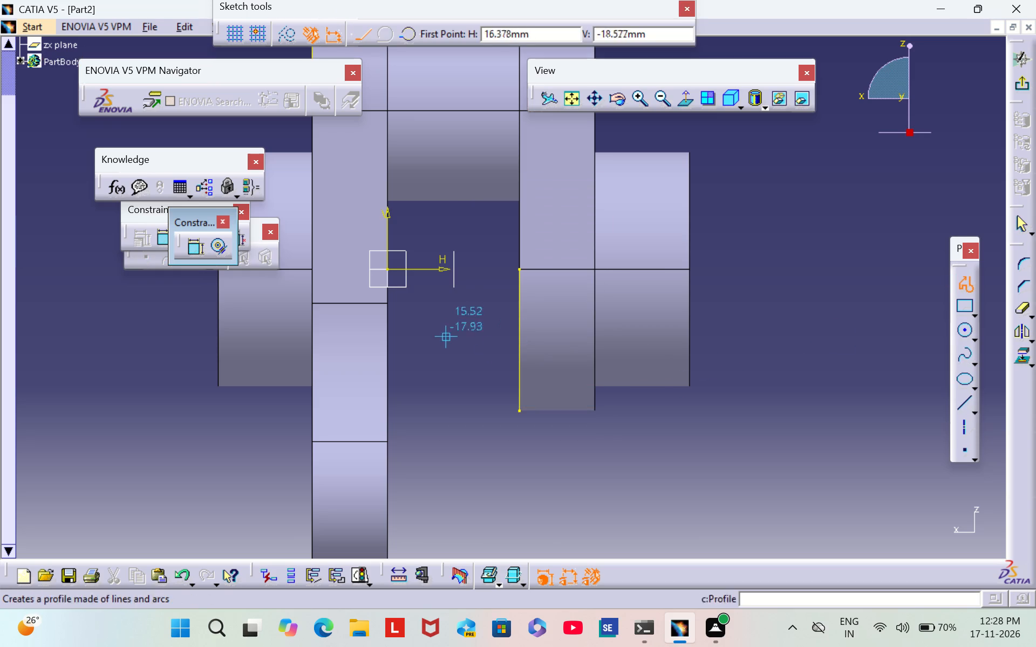
left_click(454, 324)
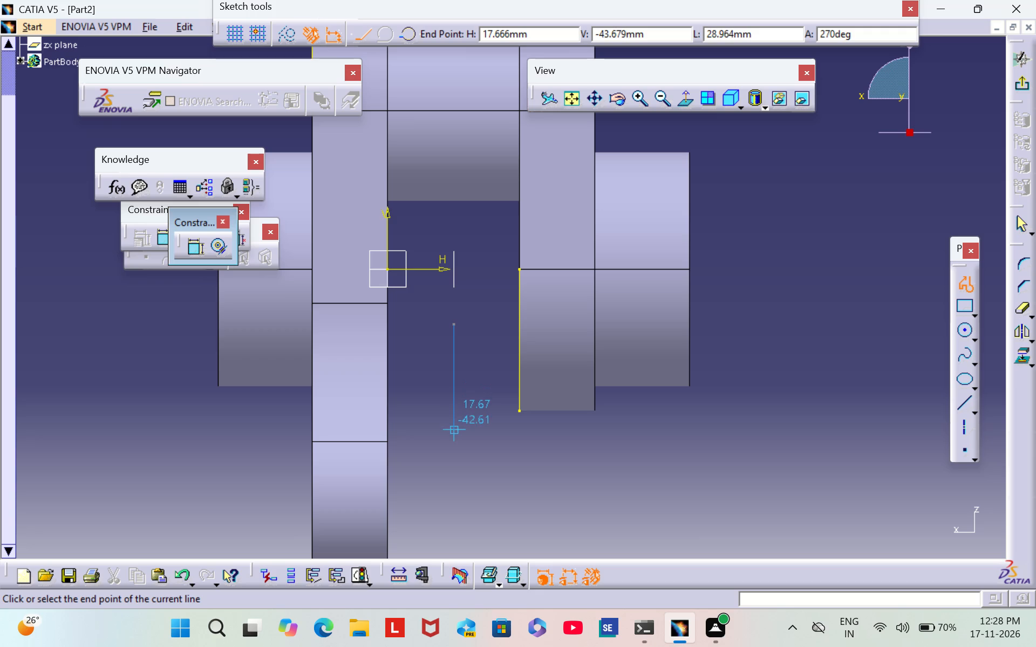
left_click(453, 471)
left_click(496, 472)
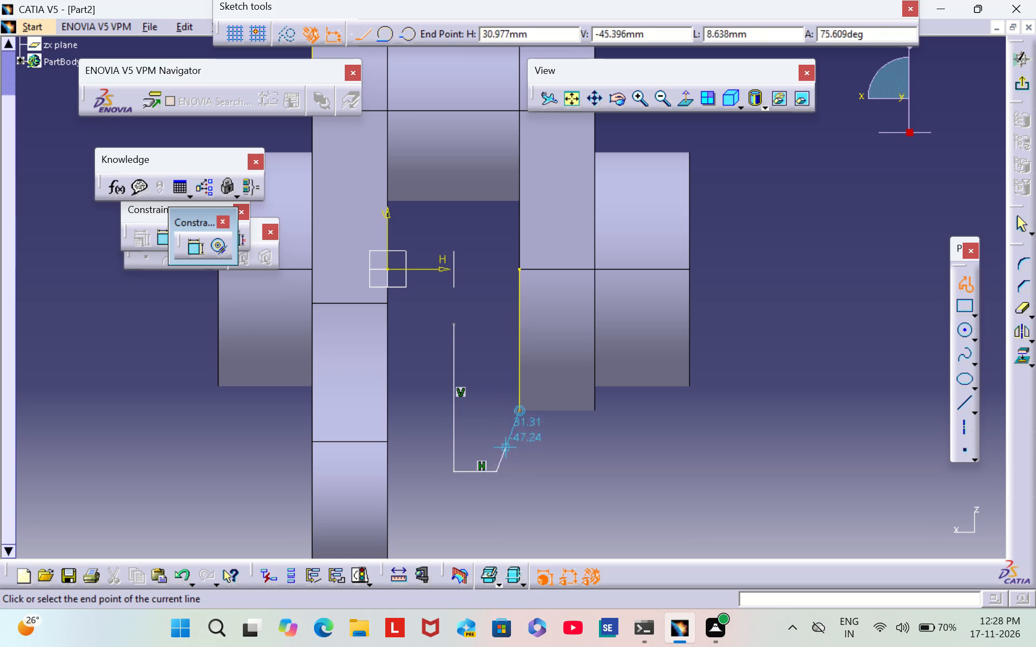
left_click(454, 326)
left_click(408, 386)
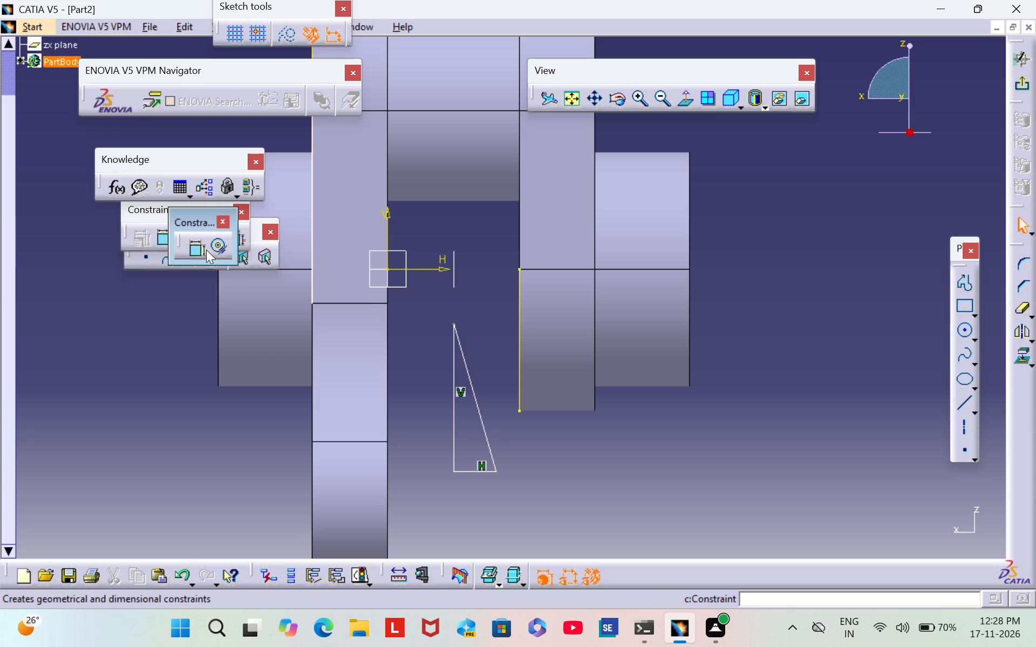
Dimension the triangle's horizontal base and set it to 10 mm.
left_click(194, 251)
left_click(472, 471)
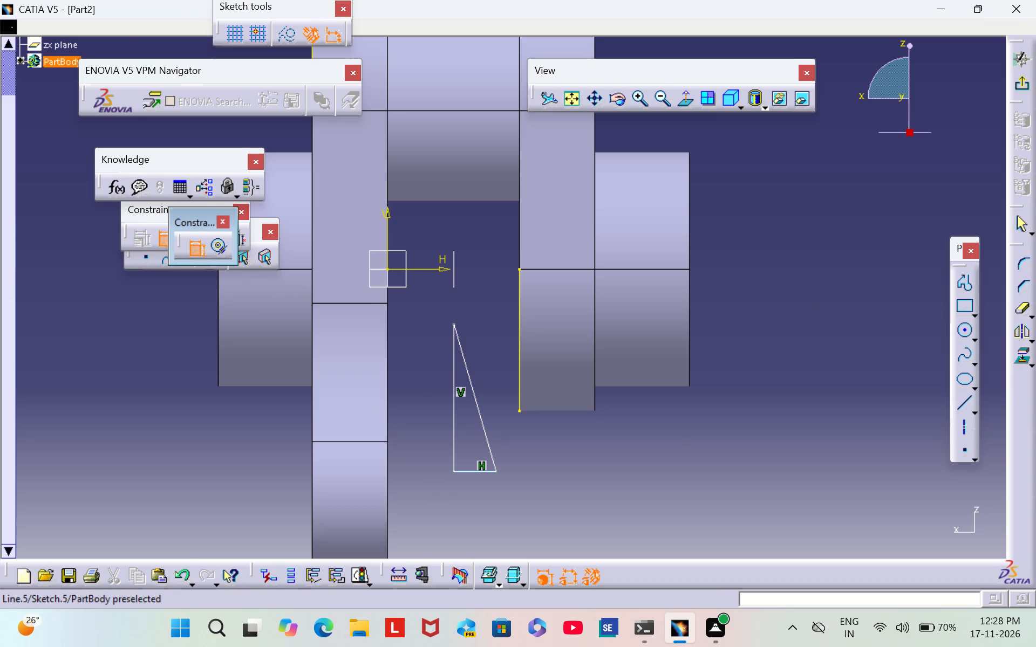
left_click(531, 498)
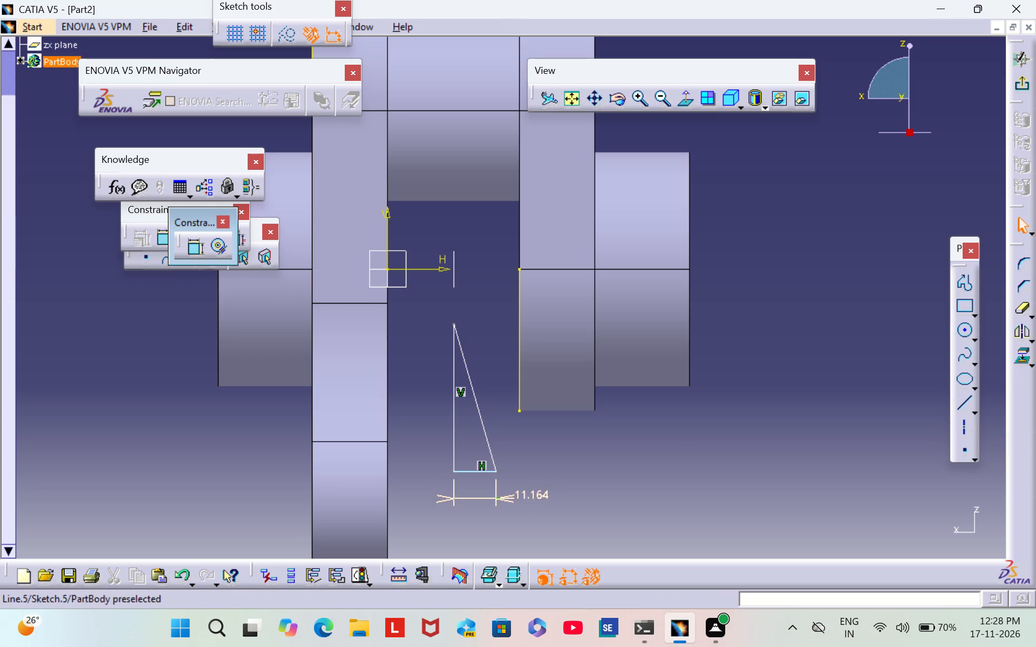
double_click(533, 491)
key("BackSpace")
type("10")
key("Return")
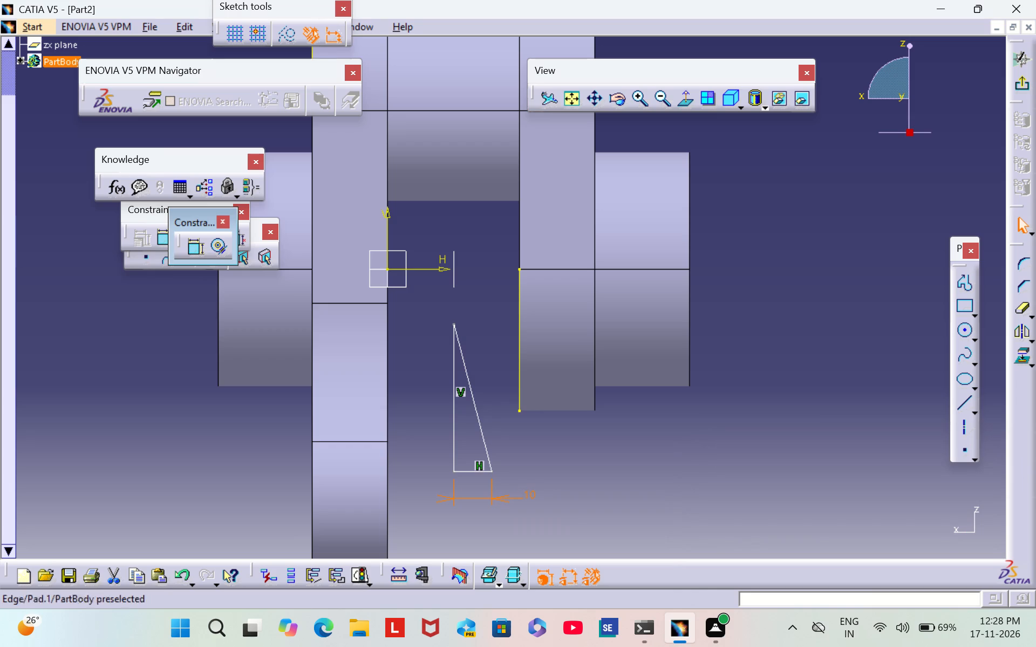
Dimension the triangle's vertical leg and set it to 45 mm.
left_click(192, 251)
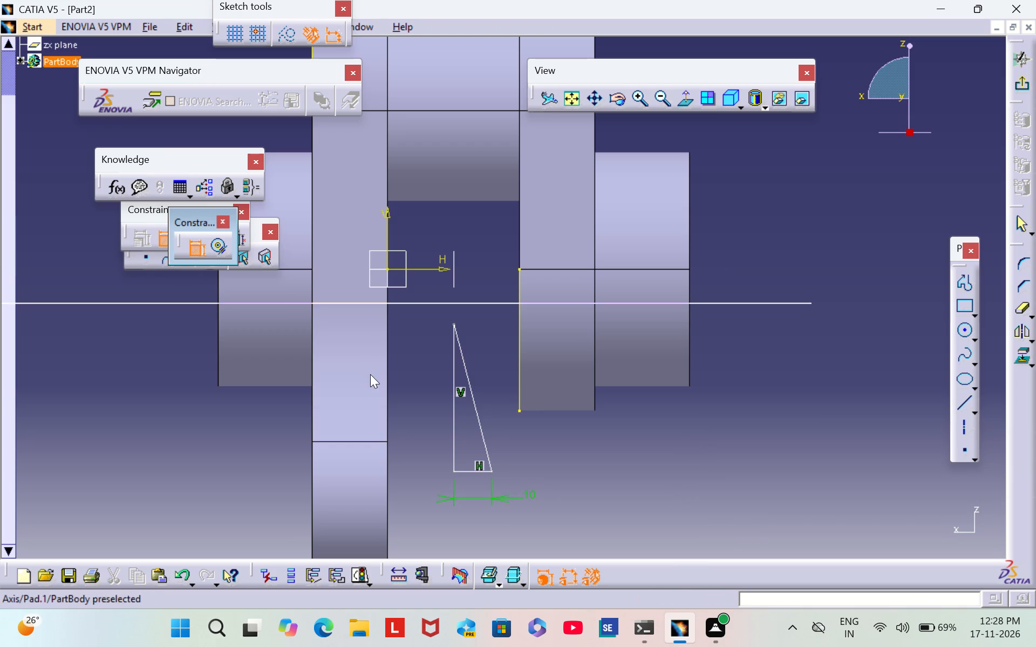
left_click(453, 418)
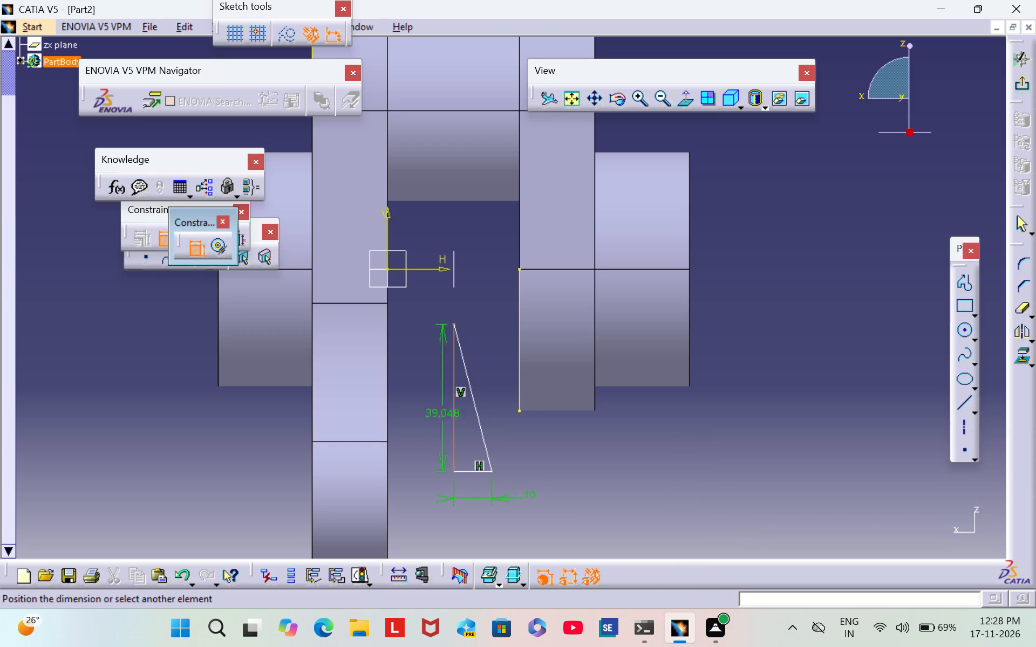
left_click(419, 408)
double_click(421, 408)
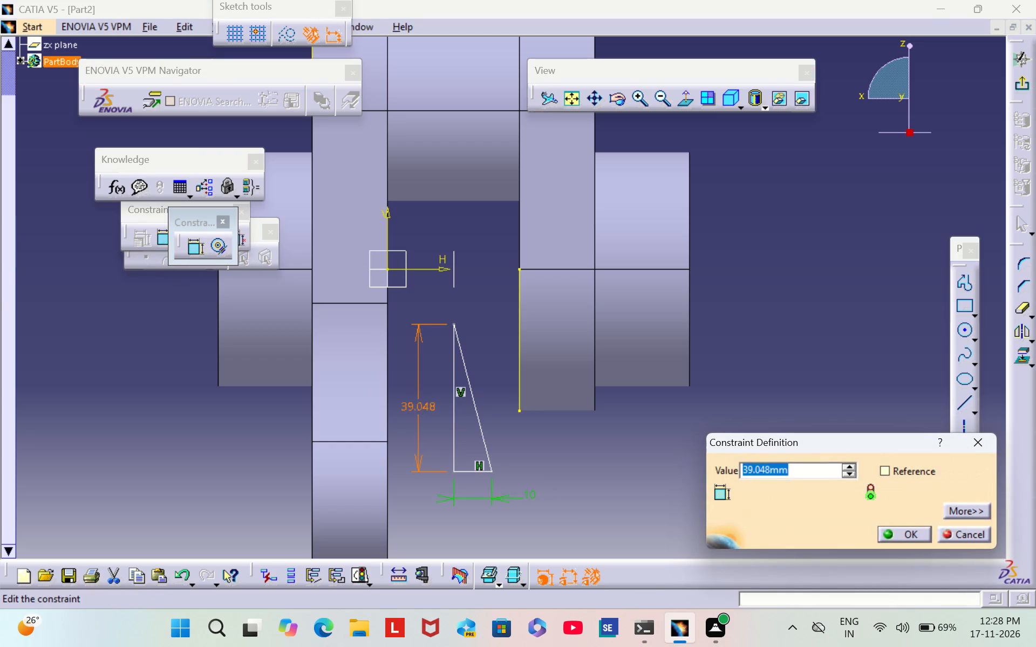
key("BackSpace")
type("45")
key("Return")
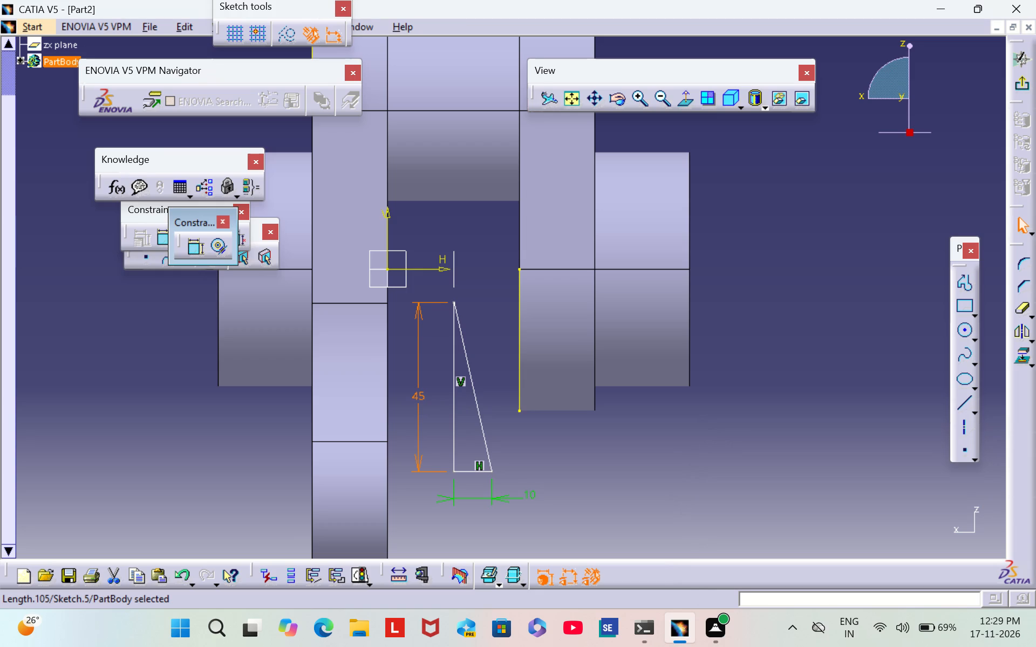
left_click(681, 428)
Make the triangle's right-angle corner coincident with the lower endpoint of the shorter web's projected inner edge.
middle_click_drag(674, 456, 637, 310)
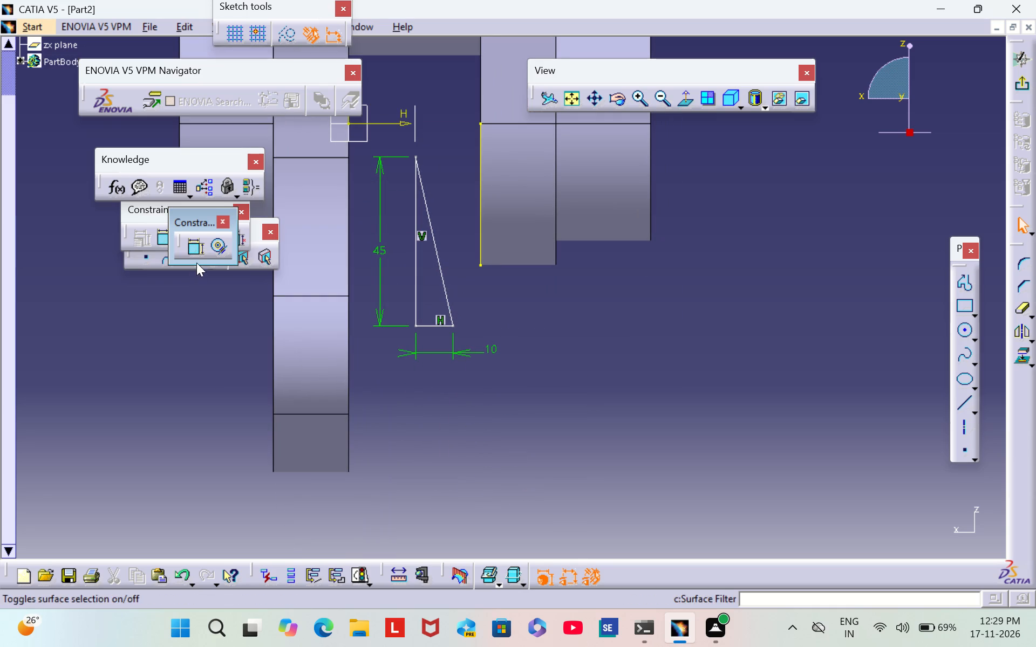
double_click(197, 250)
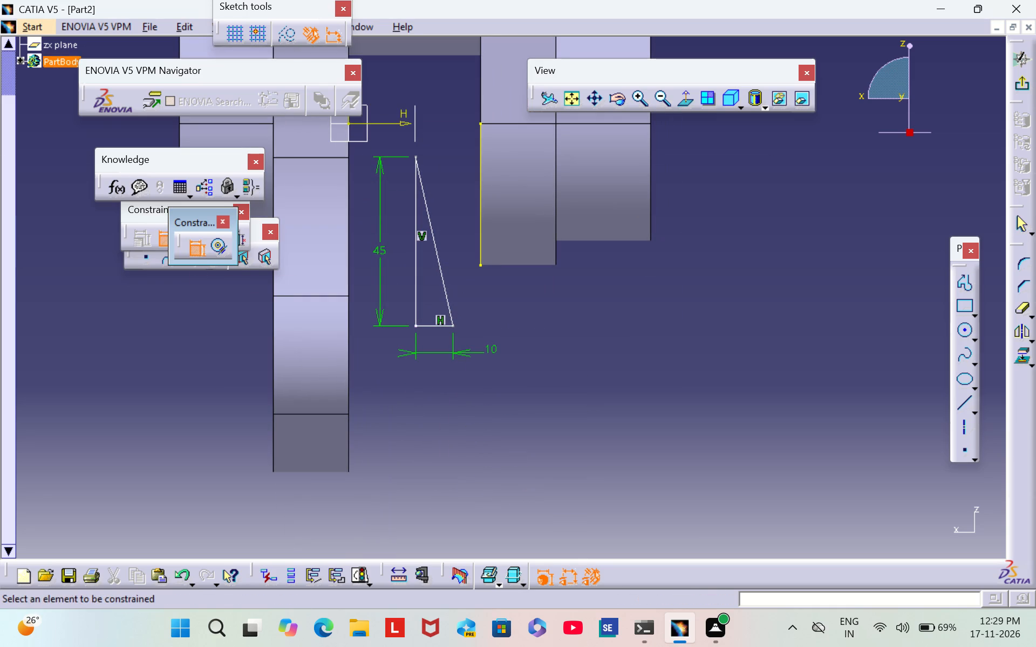
left_click(414, 325)
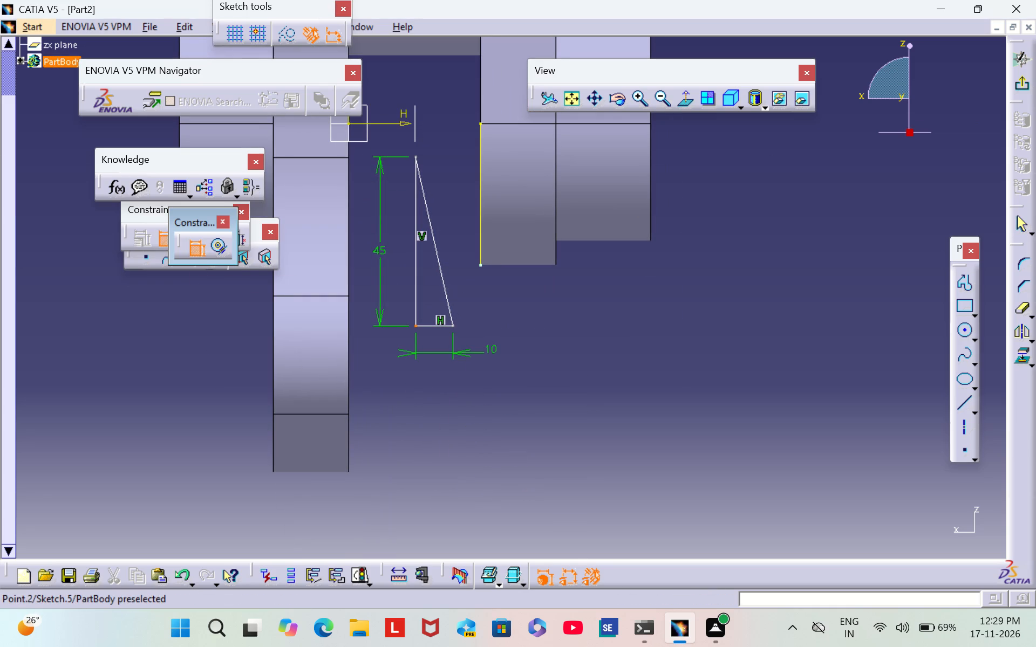
left_click(481, 264)
right_click(487, 297)
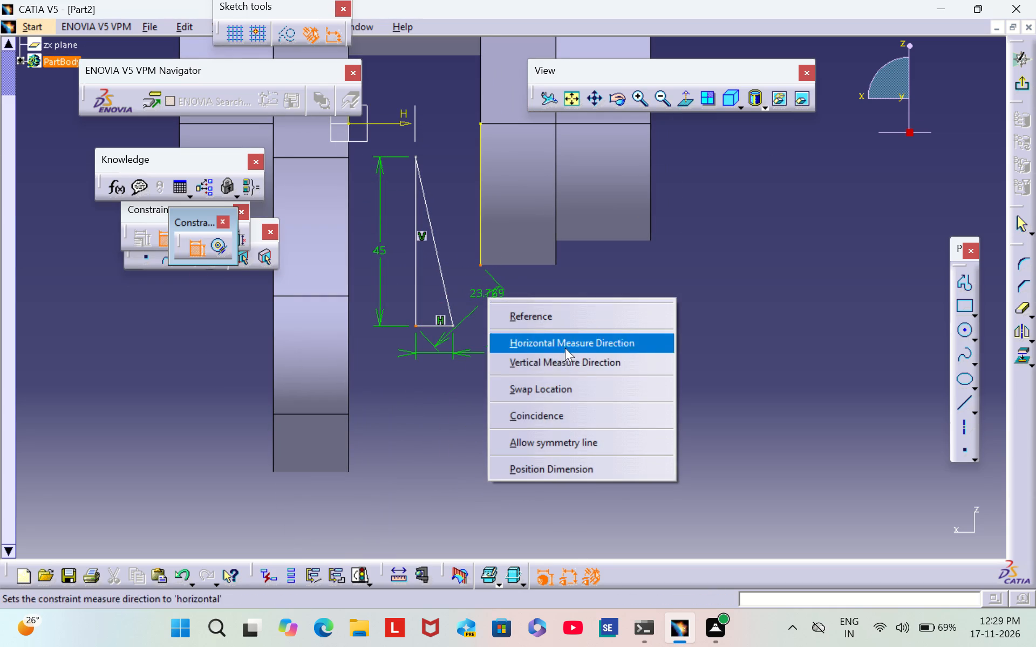
left_click(584, 415)
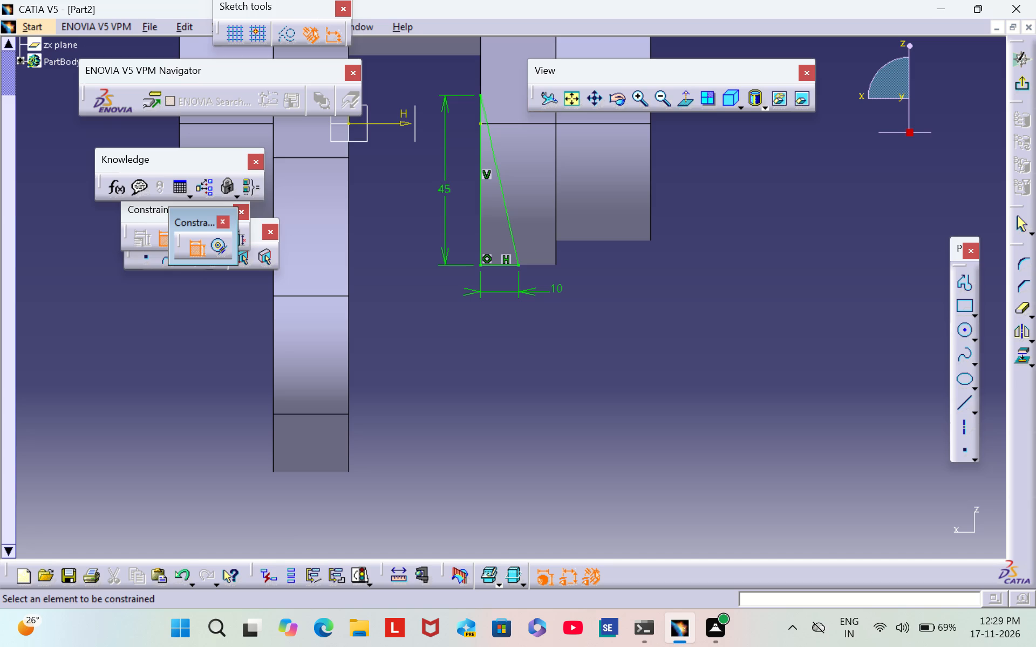
middle_click_drag(520, 299, 711, 586)
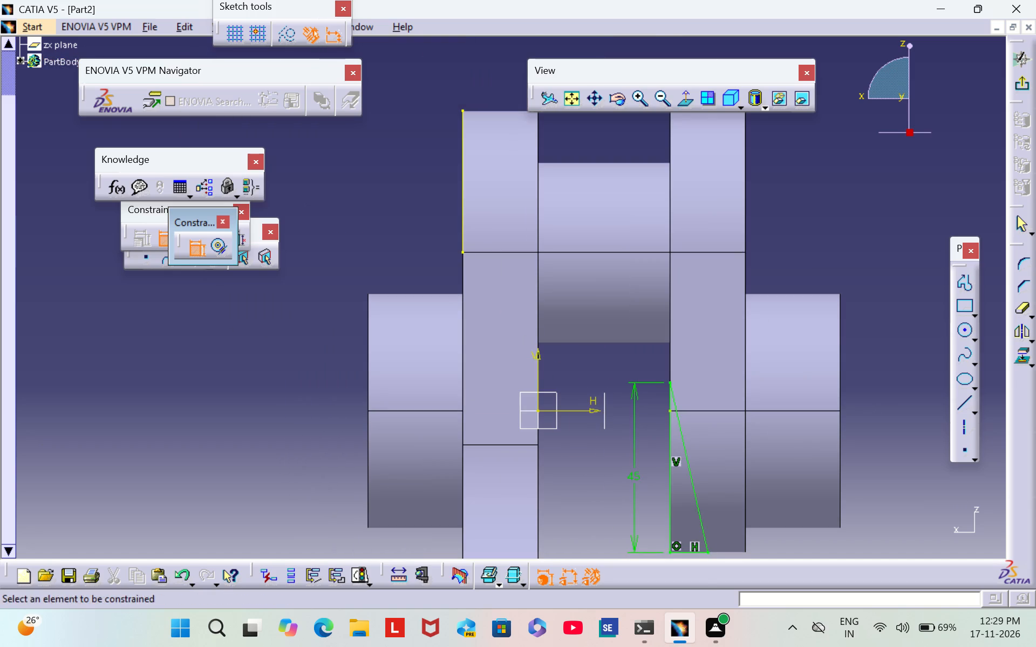
left_click(194, 247)
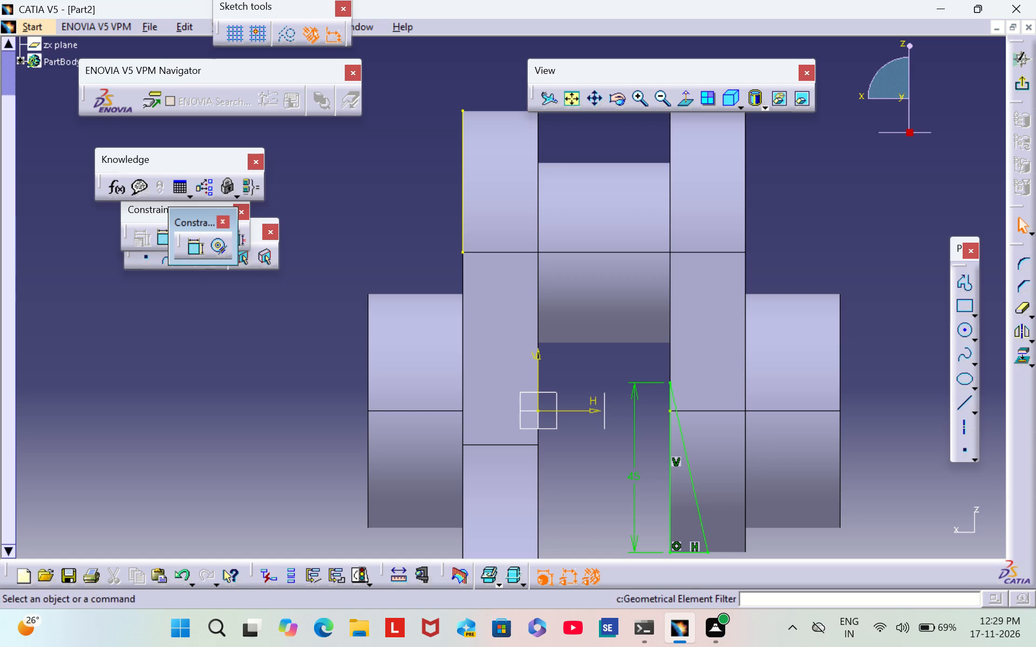
Draw a closed right triangle, apex down, outside the bell-shaped web's upper end, with a horizontal leg about 10 mm and vertical leg about 29 mm.
left_click(963, 290)
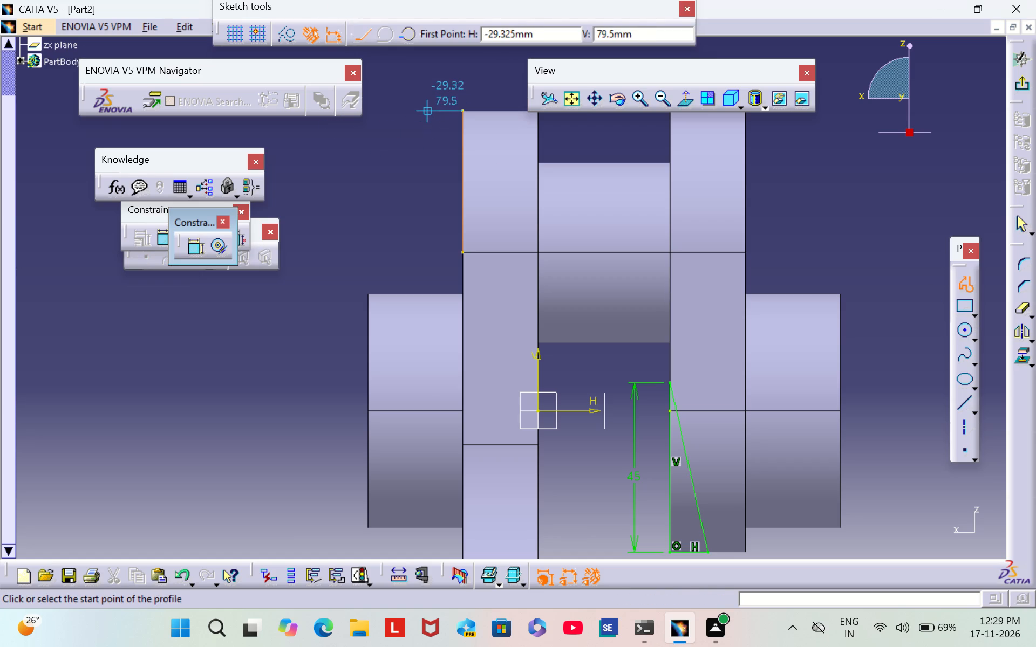
left_click(423, 78)
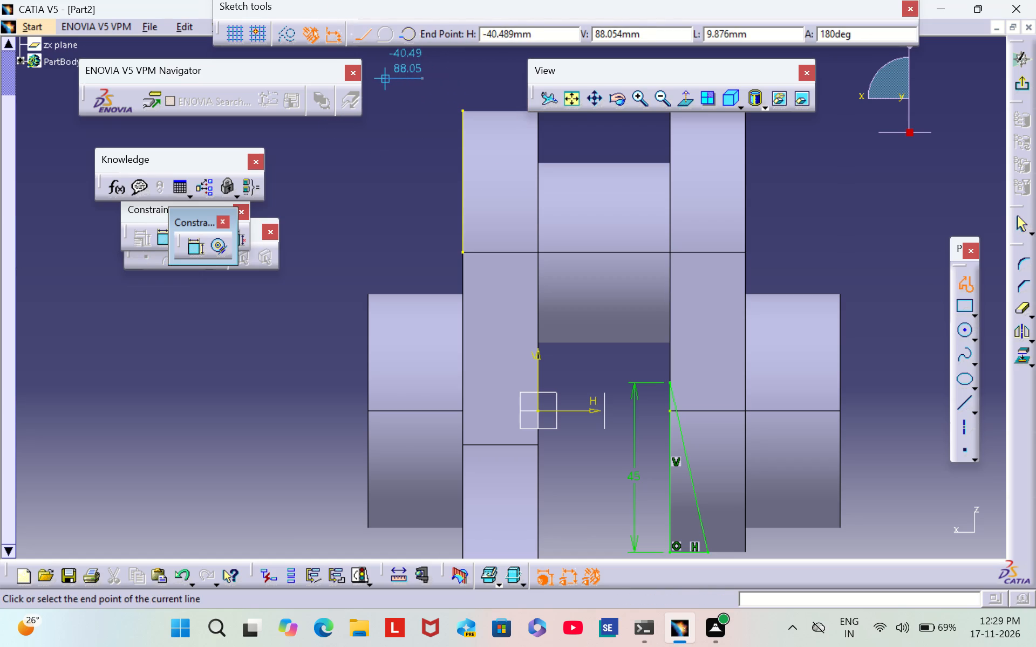
left_click(384, 76)
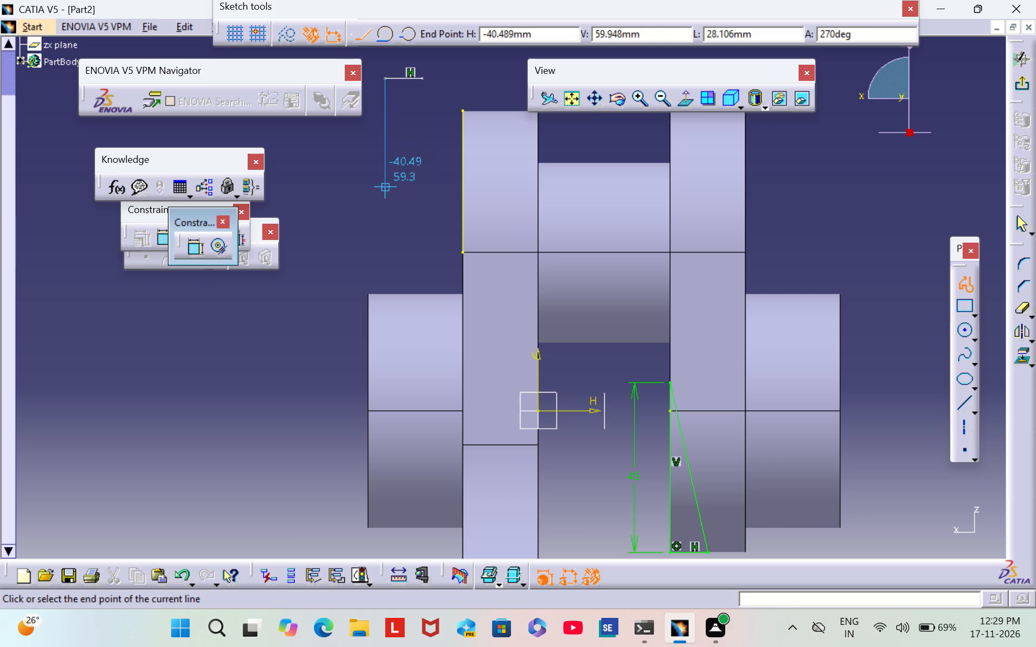
left_click(384, 188)
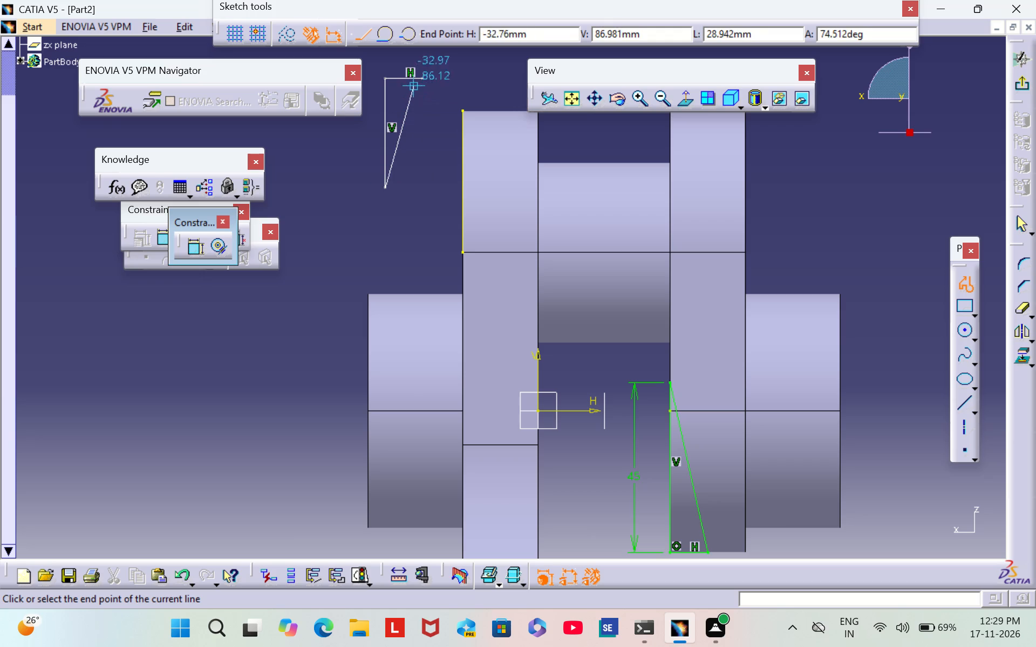
left_click(421, 76)
left_click(367, 197)
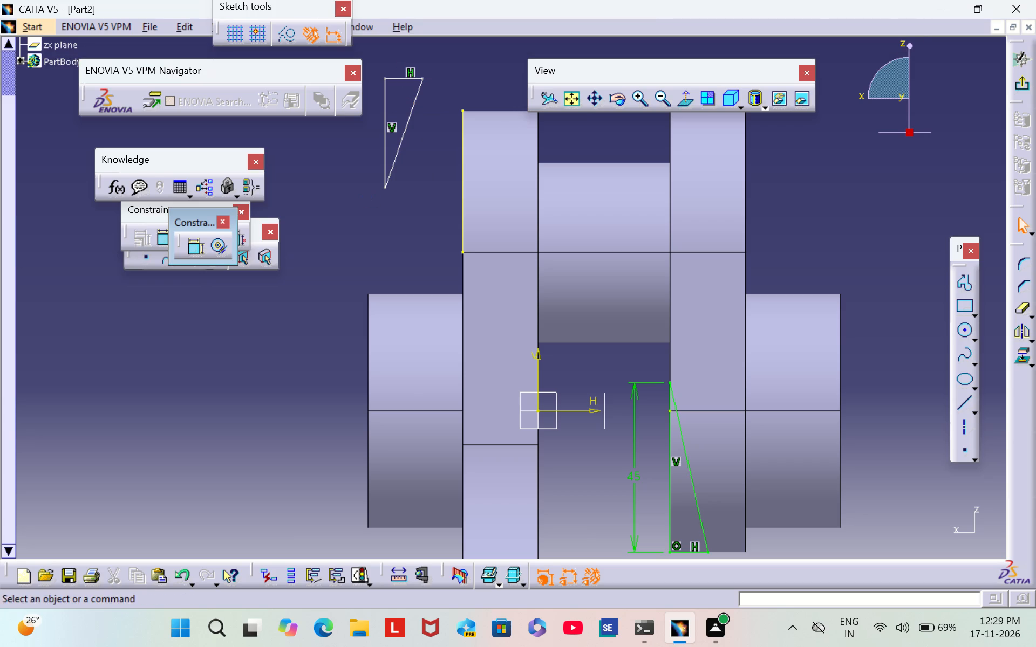
Dimension the upper triangle's horizontal leg and set it to 10 mm.
left_click(195, 246)
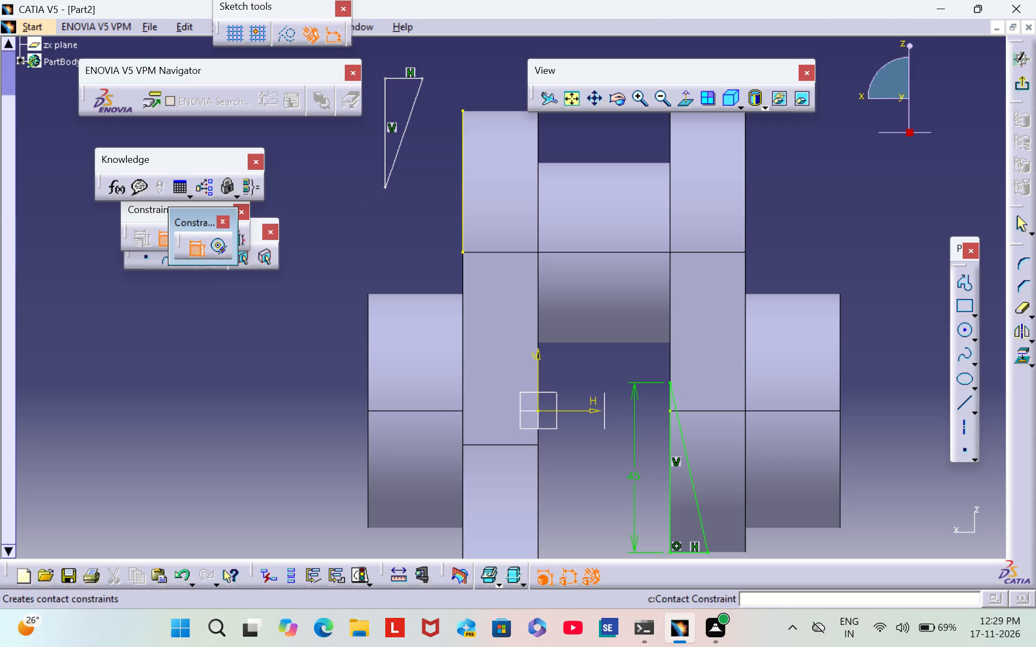
left_click(405, 77)
left_click(467, 69)
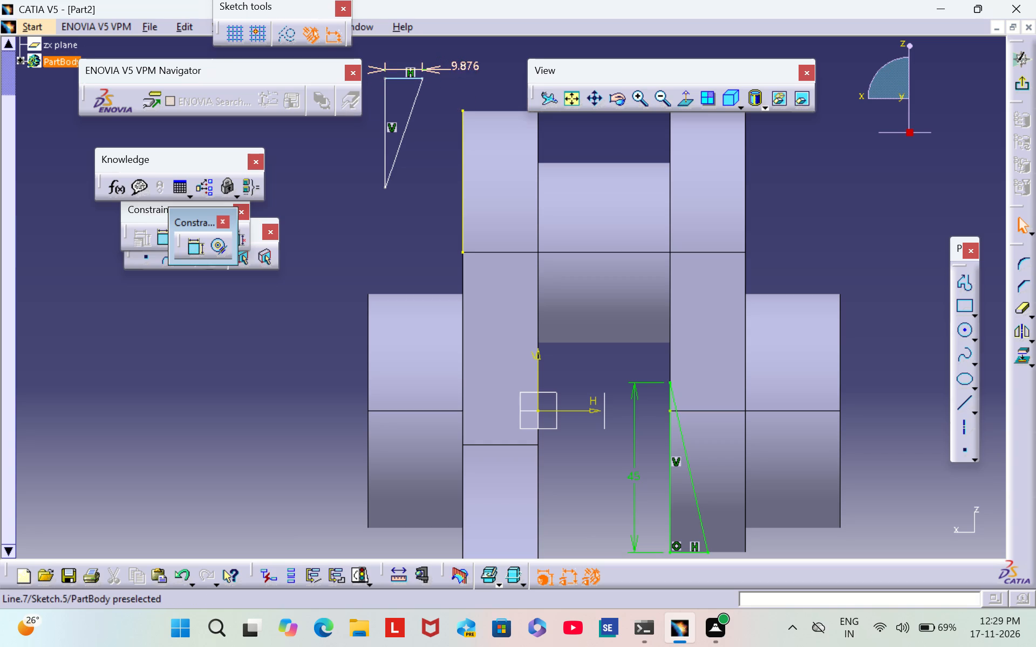
double_click(462, 65)
key("BackSpace")
key("1")
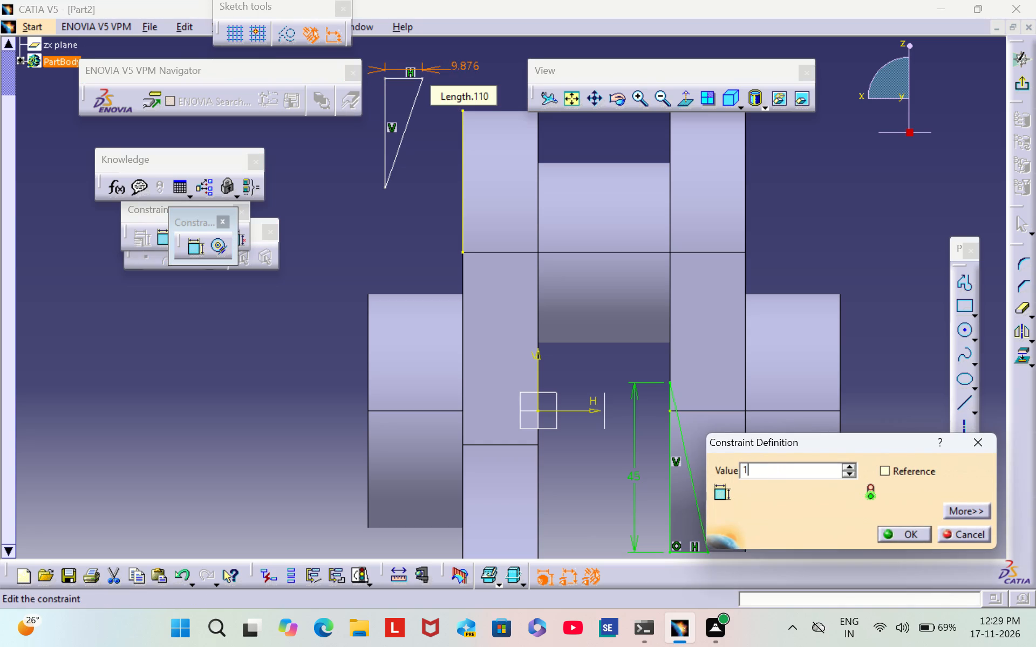
key("0")
key("Return")
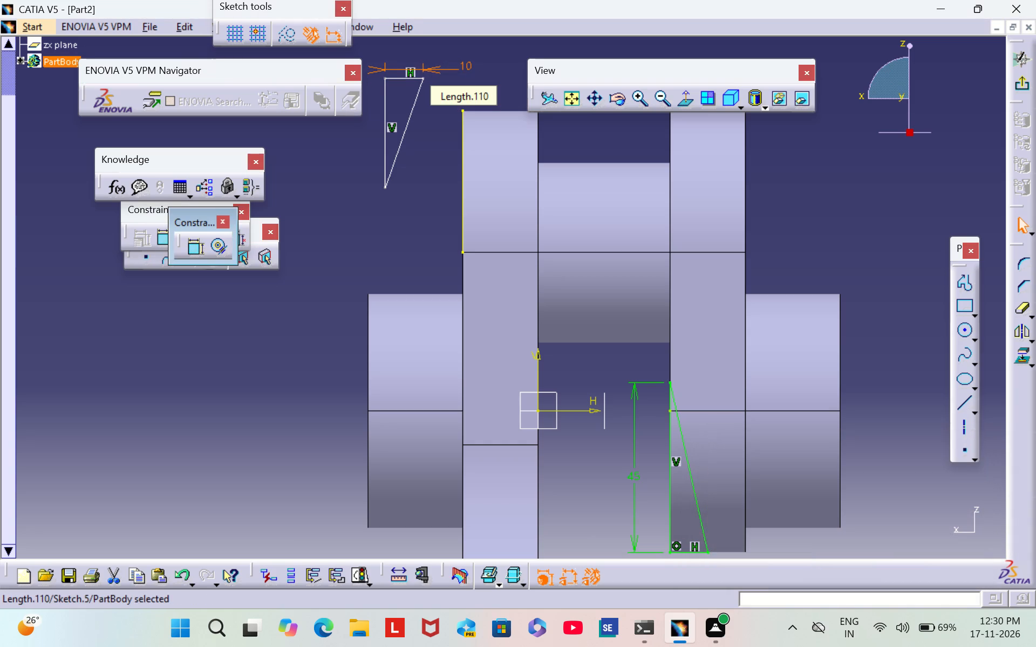
left_click(319, 247)
Dimension the upper triangle's vertical leg and set it to 45 mm.
left_click(197, 249)
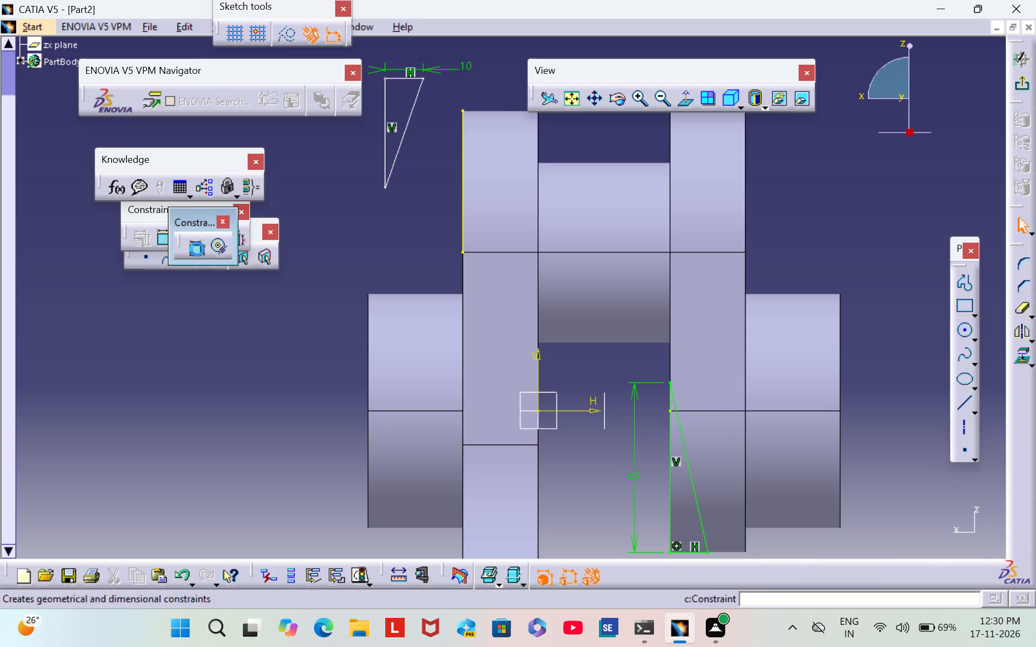
left_click(384, 140)
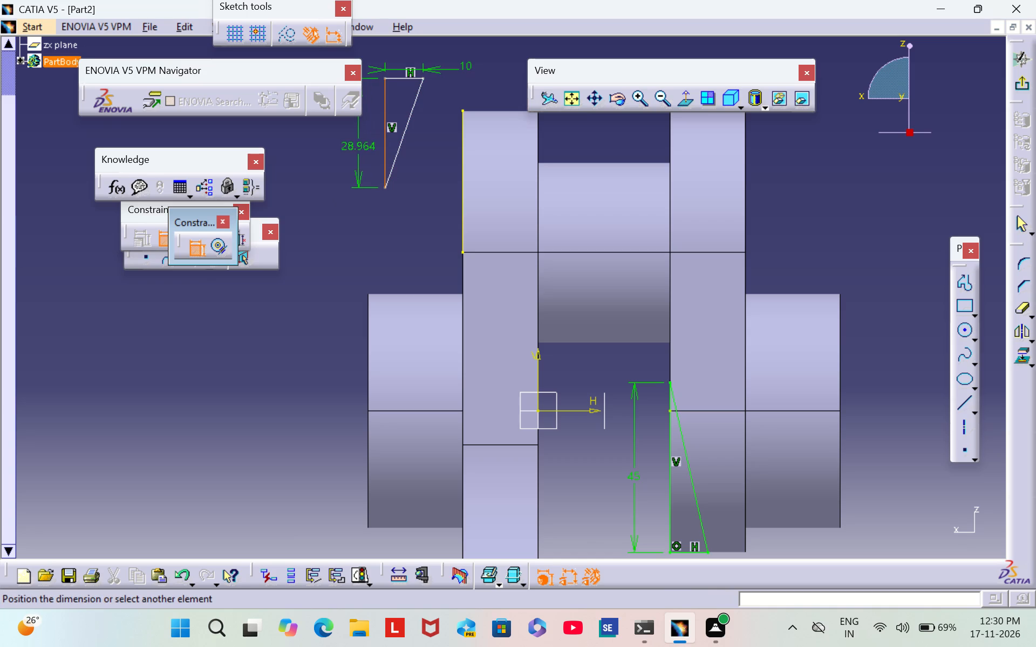
left_click(350, 149)
double_click(349, 146)
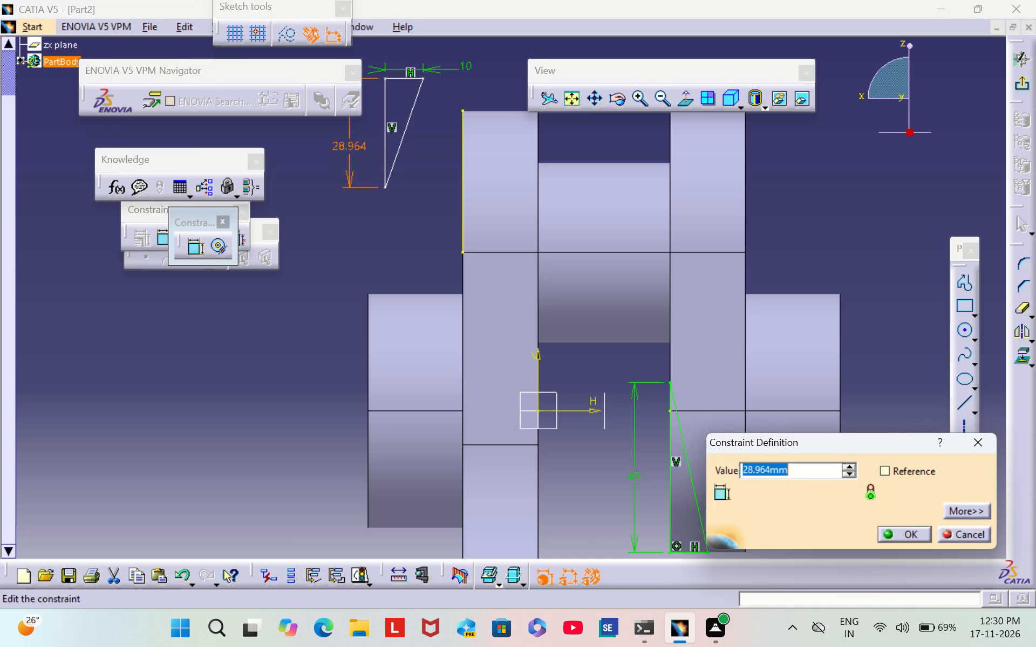
key("BackSpace")
type("45")
key("Return")
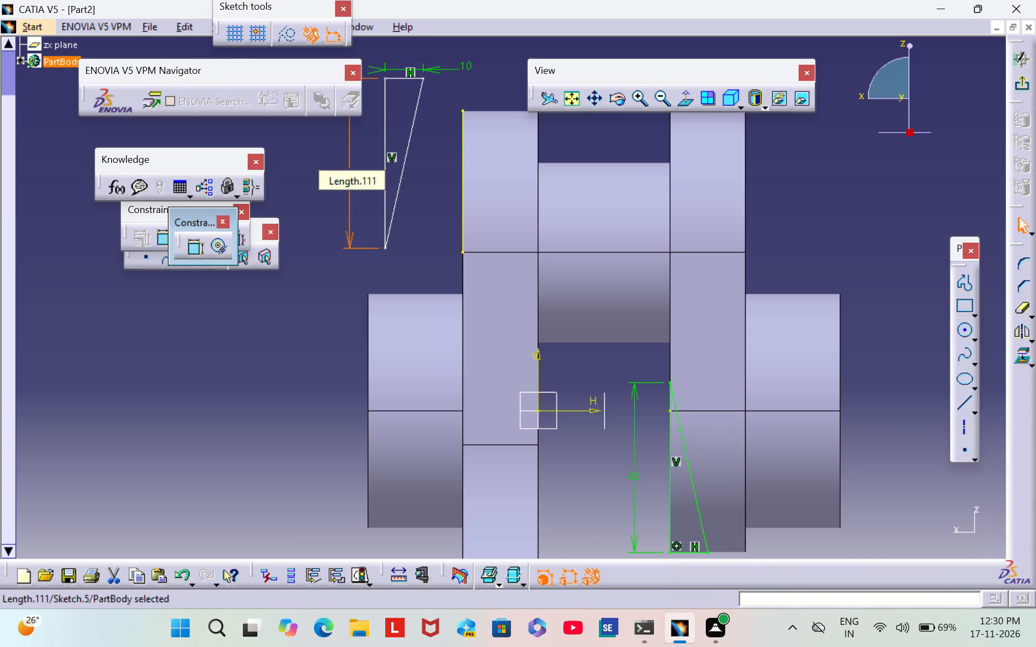
Make the upper triangle's right-angle corner coincident with the upper endpoint of the bell-shaped web's projected outer edge.
left_click(304, 216)
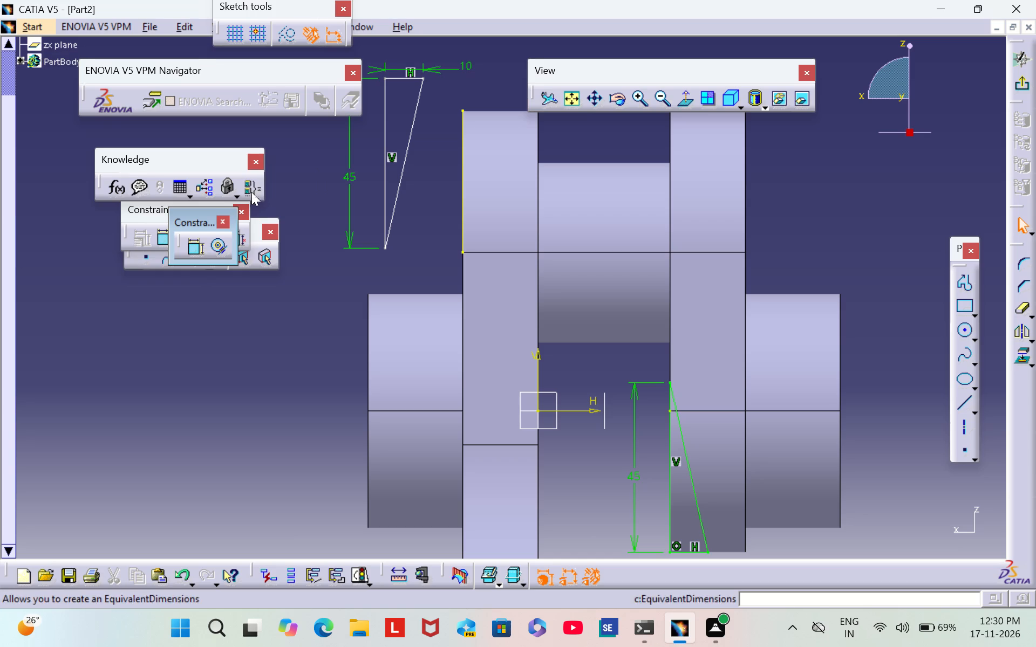
double_click(194, 245)
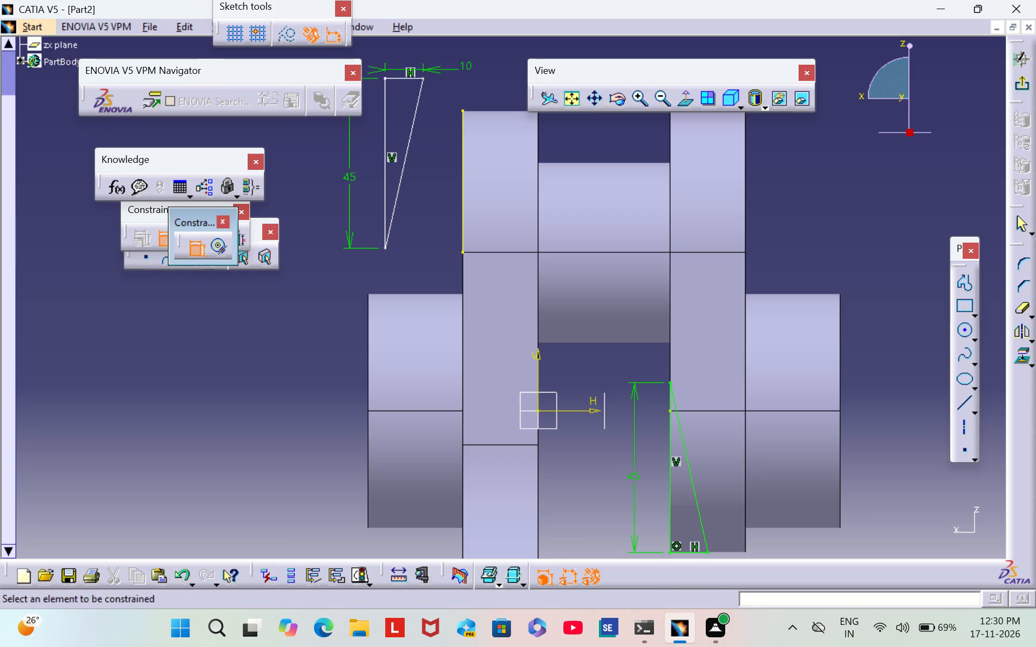
left_click(385, 77)
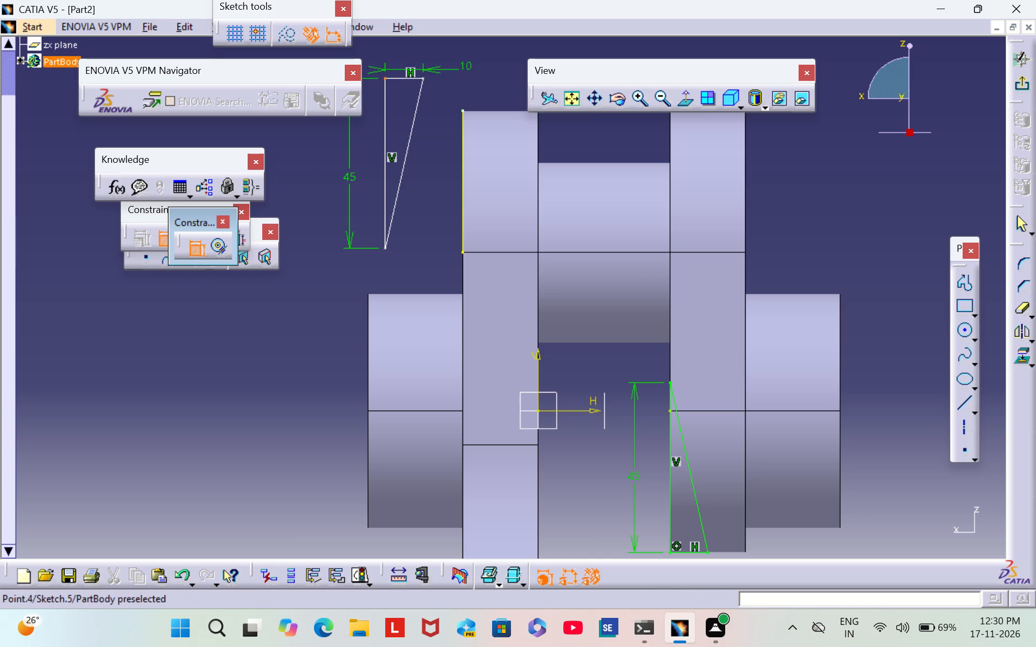
left_click(462, 109)
right_click(445, 94)
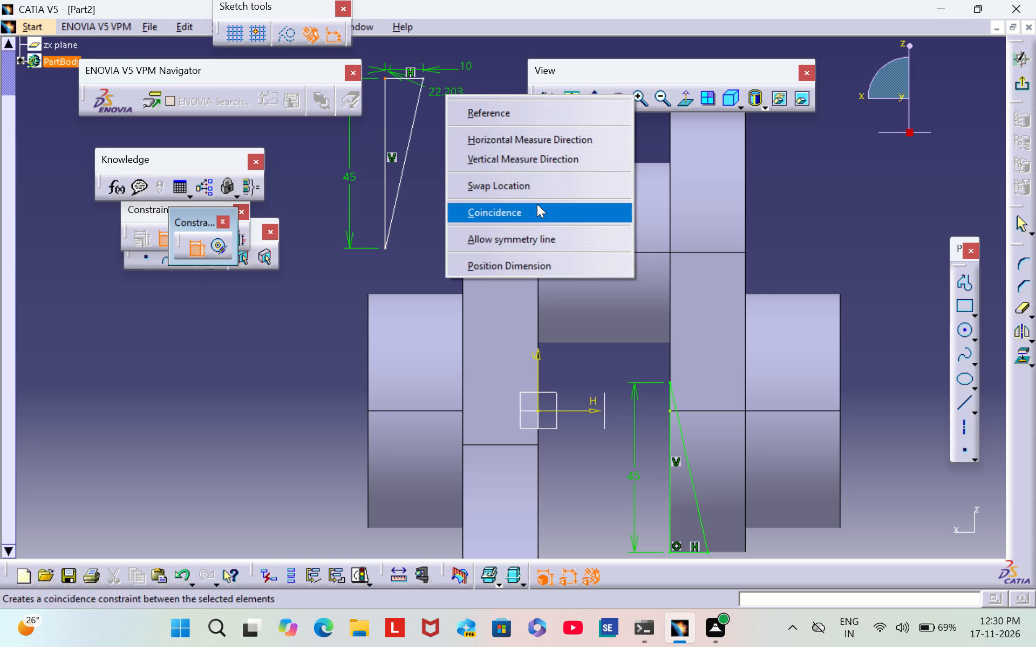
left_click(538, 204)
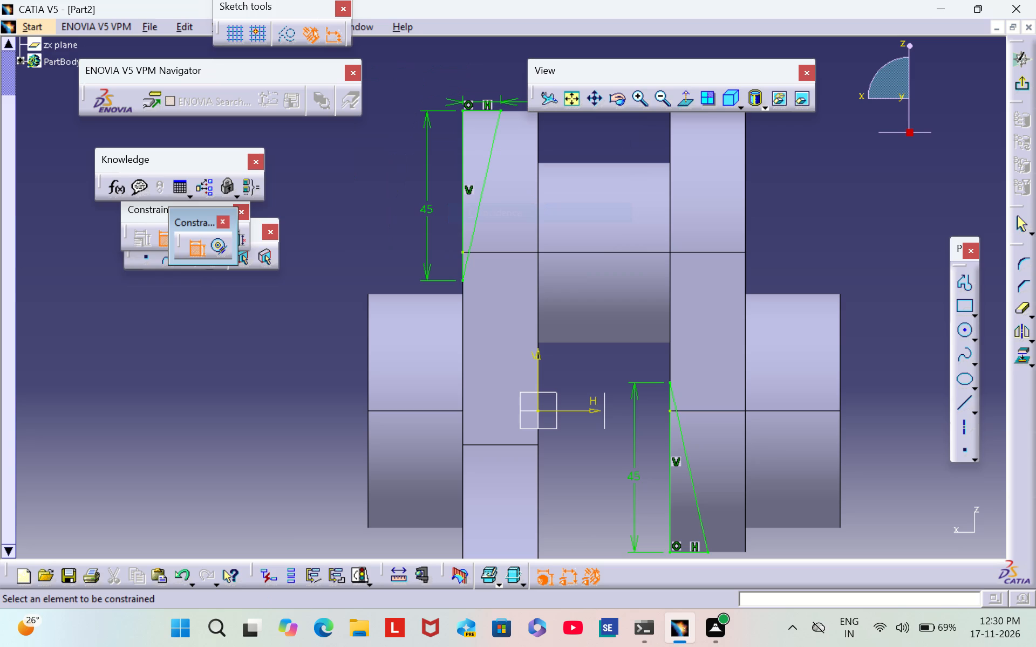
left_click(194, 254)
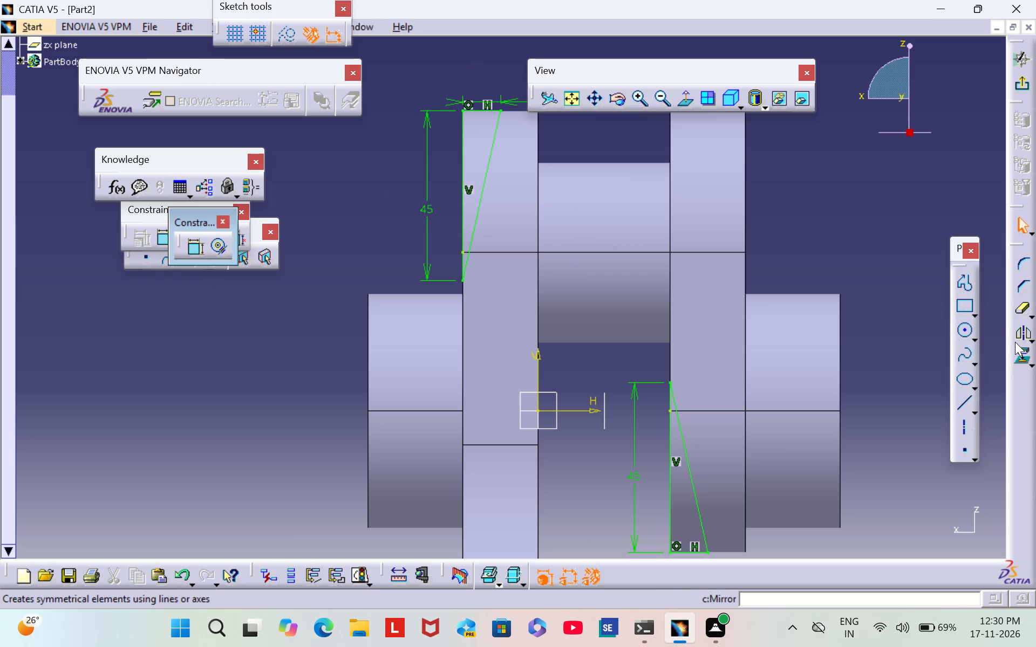
Mirror the upper triangle's horizontal leg about the central vertical intersection line onto the shorter web.
left_click(1023, 333)
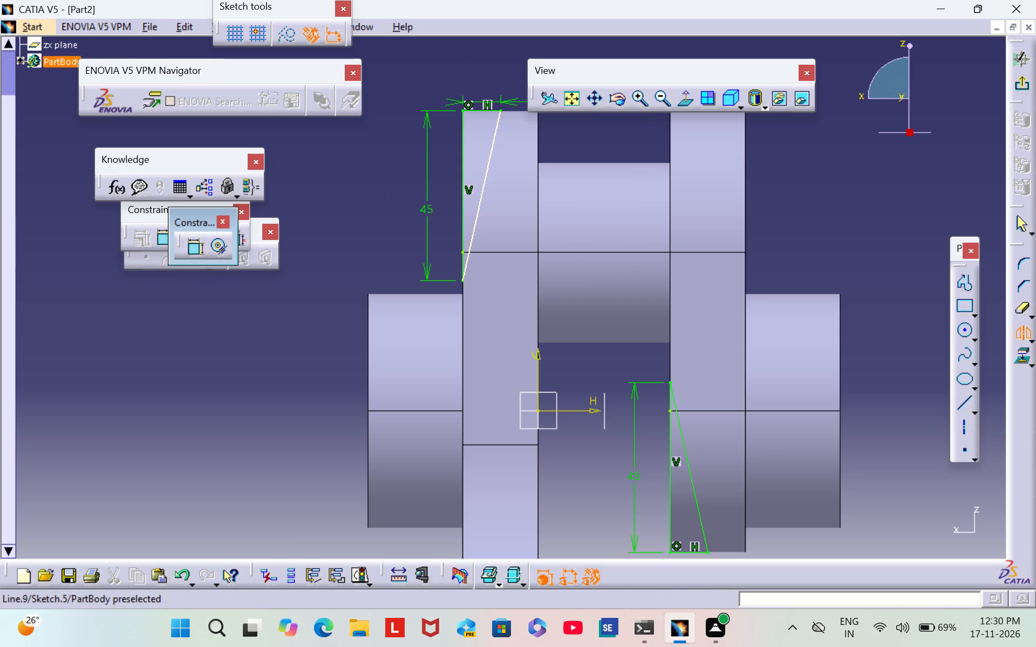
left_click(474, 108)
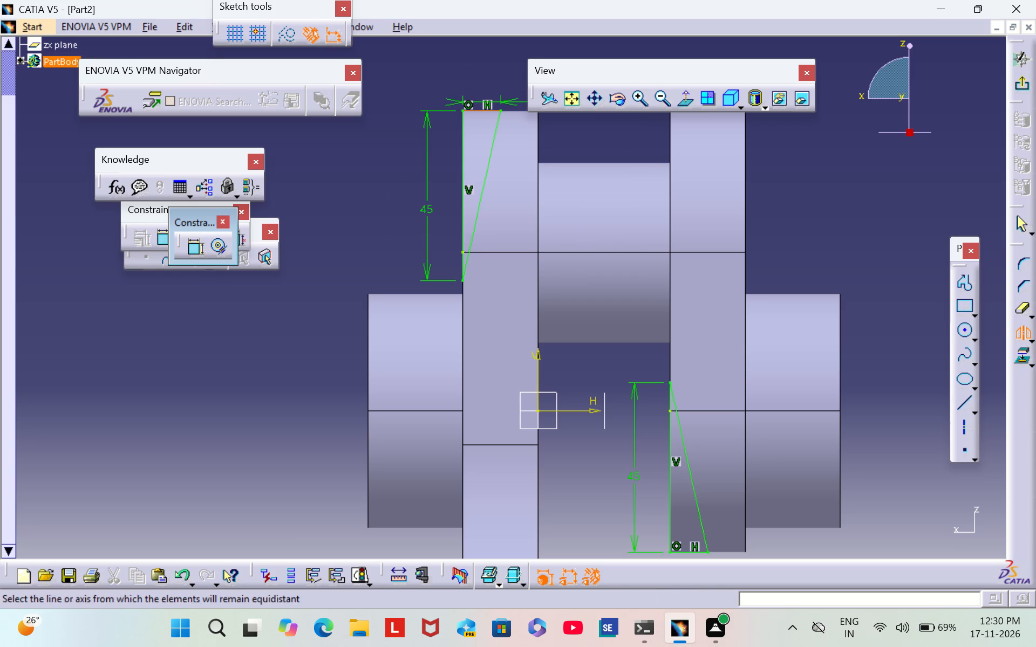
left_click(602, 402)
left_click(603, 401)
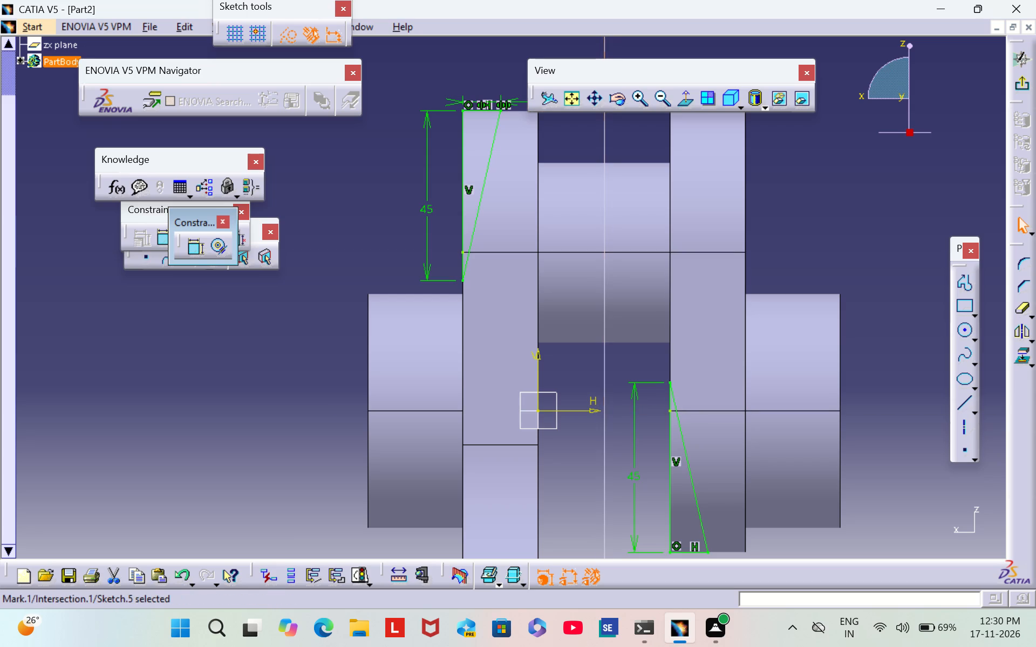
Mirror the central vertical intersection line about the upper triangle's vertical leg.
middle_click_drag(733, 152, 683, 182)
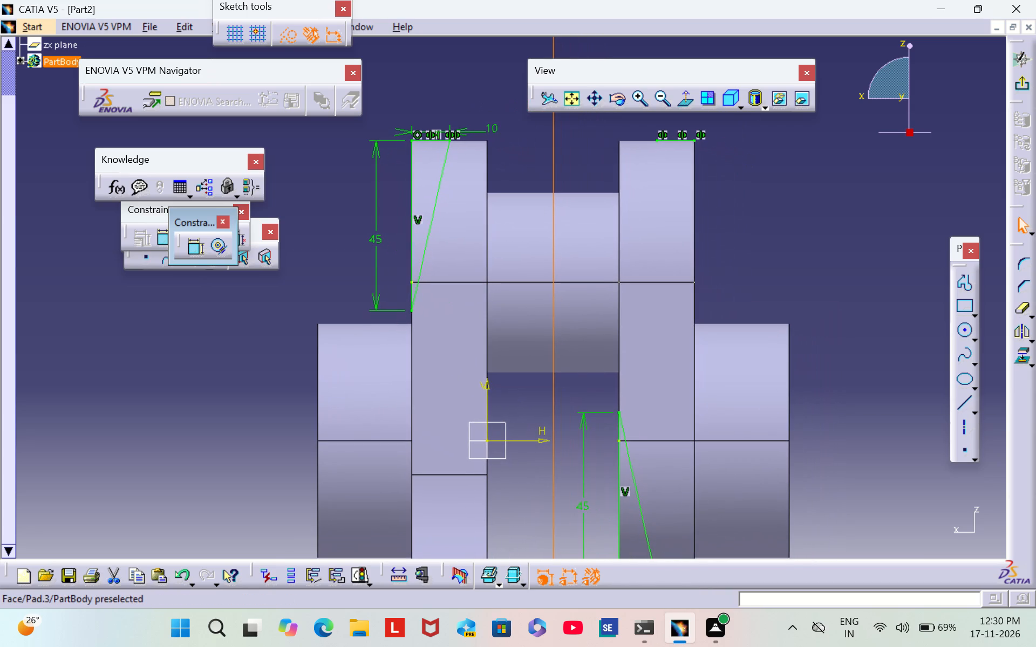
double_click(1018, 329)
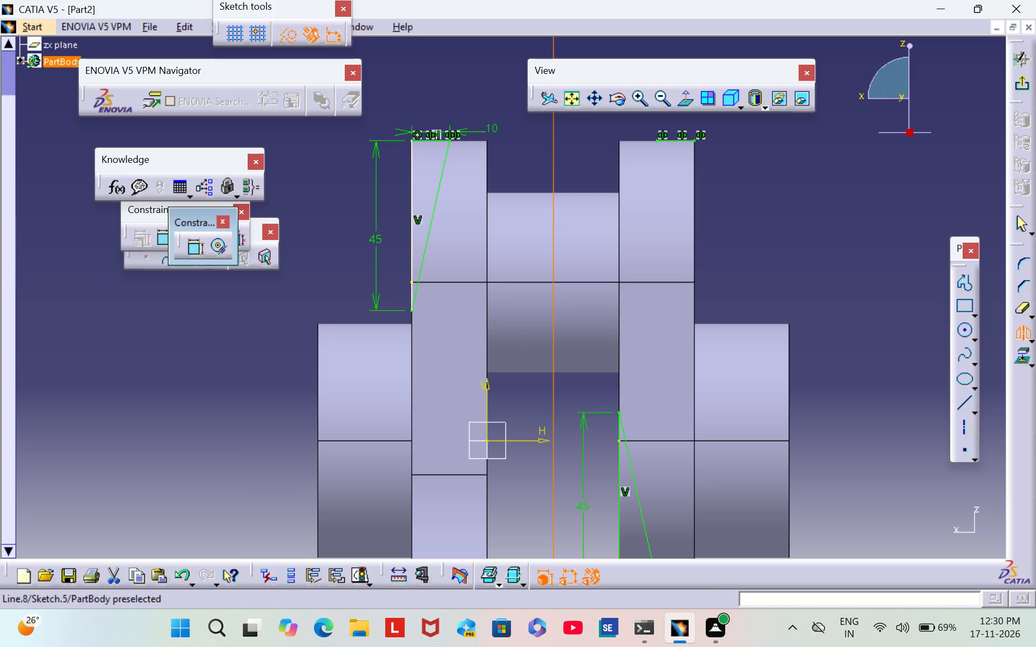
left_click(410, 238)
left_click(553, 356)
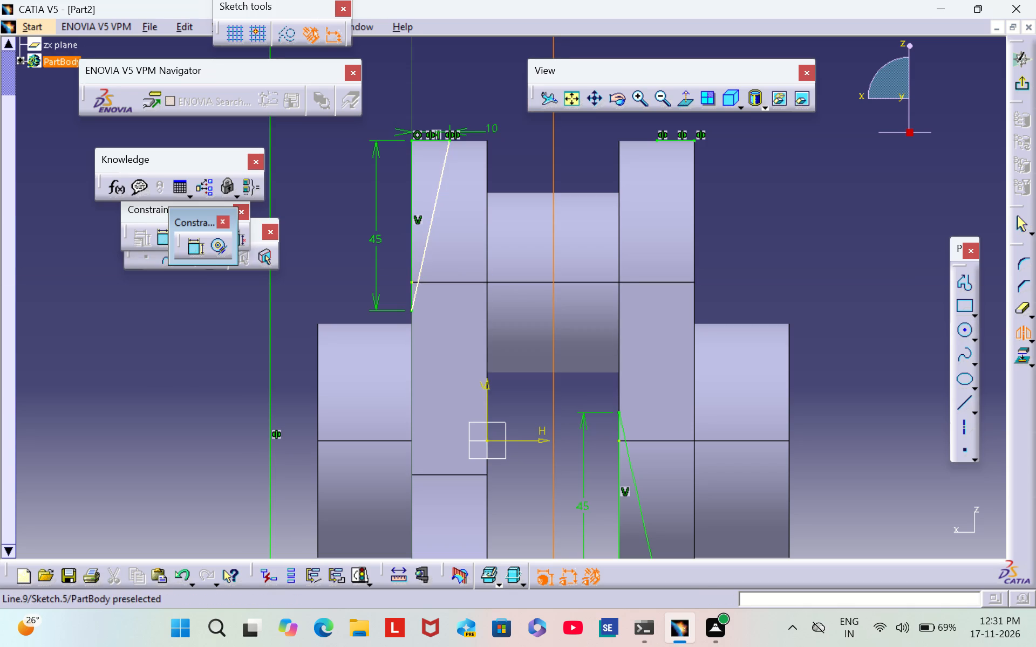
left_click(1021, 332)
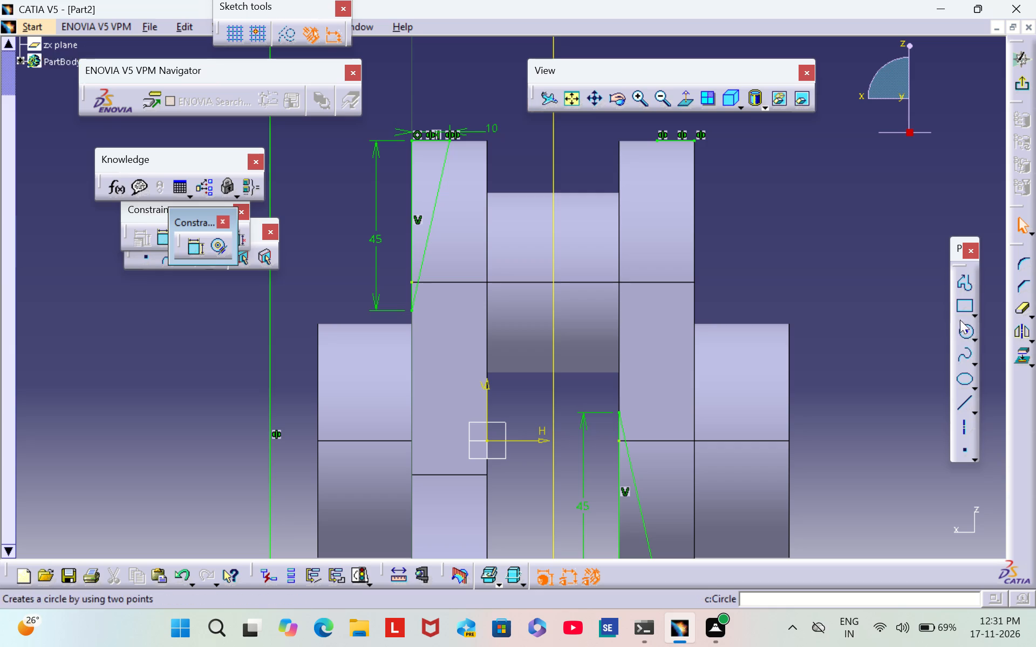
Mirror the upper triangle's vertical leg and hypotenuse about the central vertical intersection line to complete the triangle on the shorter web.
left_click(410, 204)
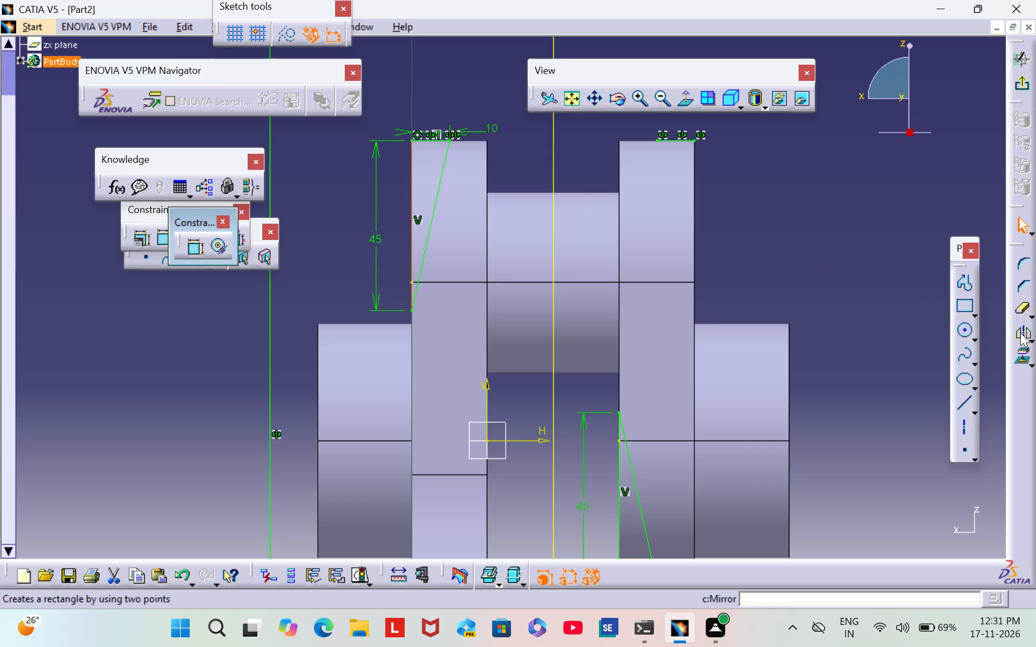
left_click(1020, 332)
left_click(553, 382)
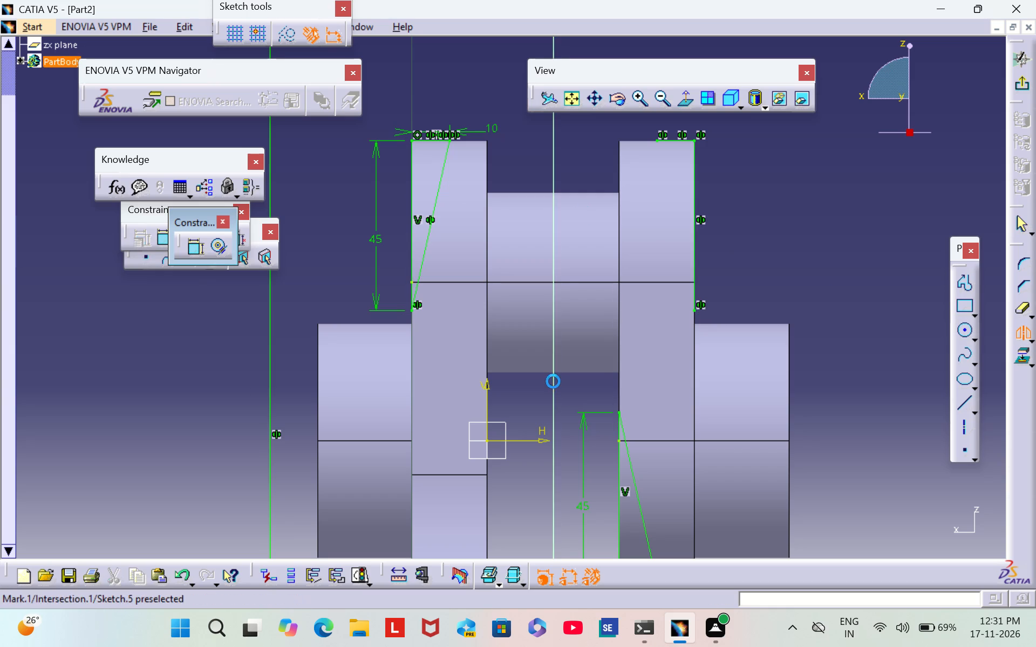
left_click(424, 250)
left_click(1027, 333)
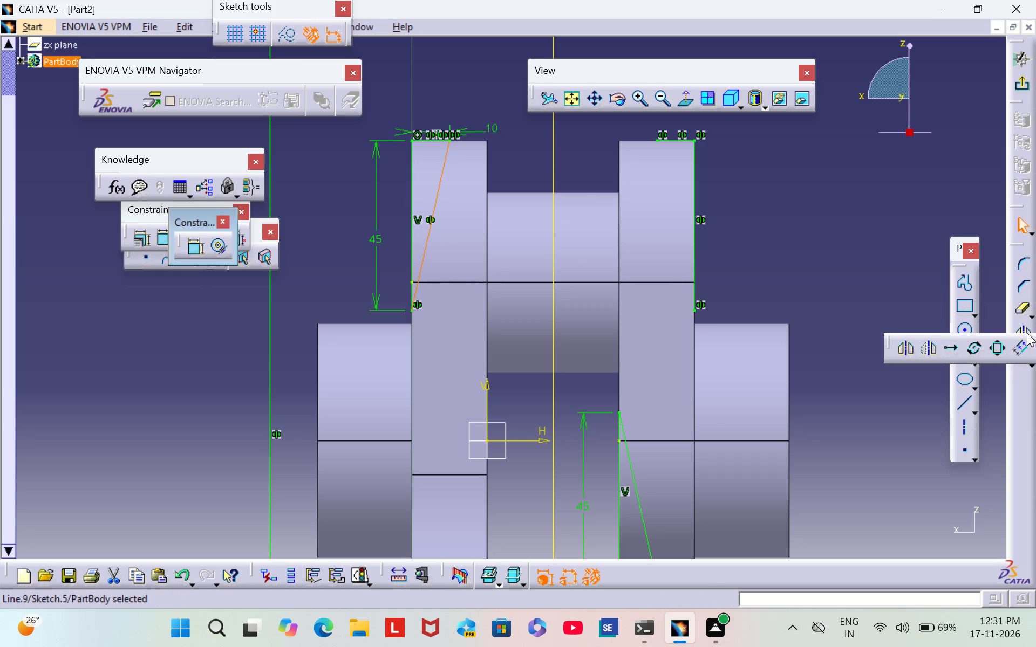
left_click(899, 346)
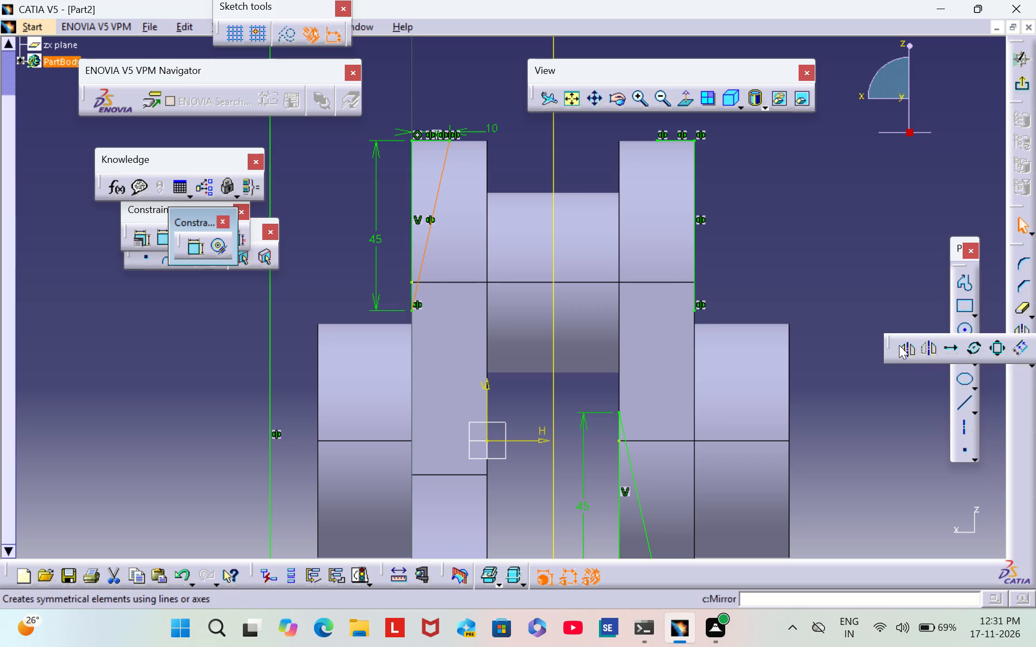
left_click(550, 374)
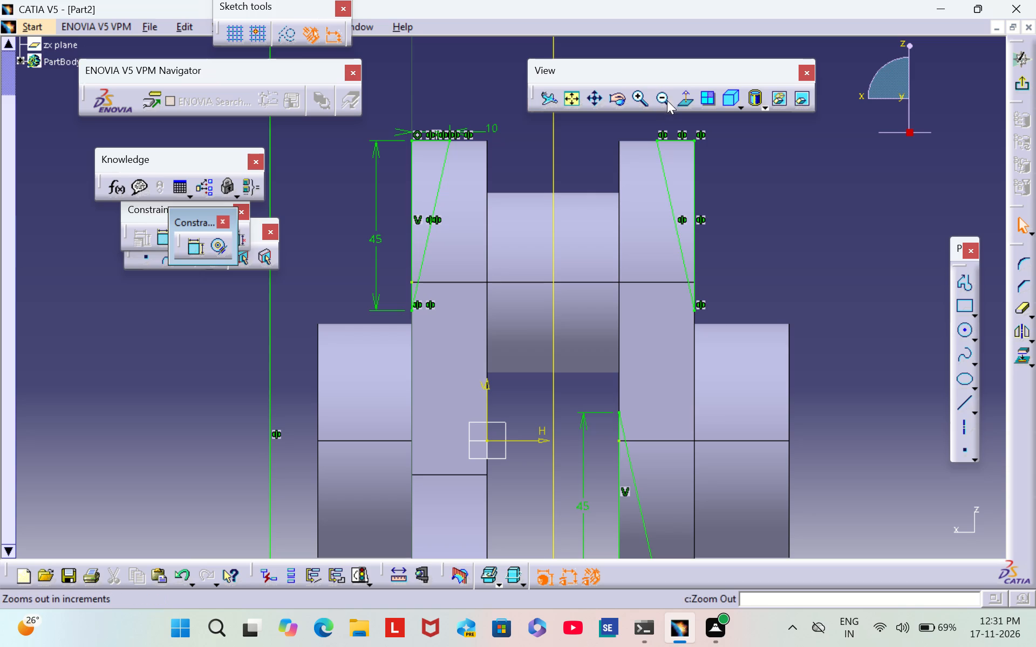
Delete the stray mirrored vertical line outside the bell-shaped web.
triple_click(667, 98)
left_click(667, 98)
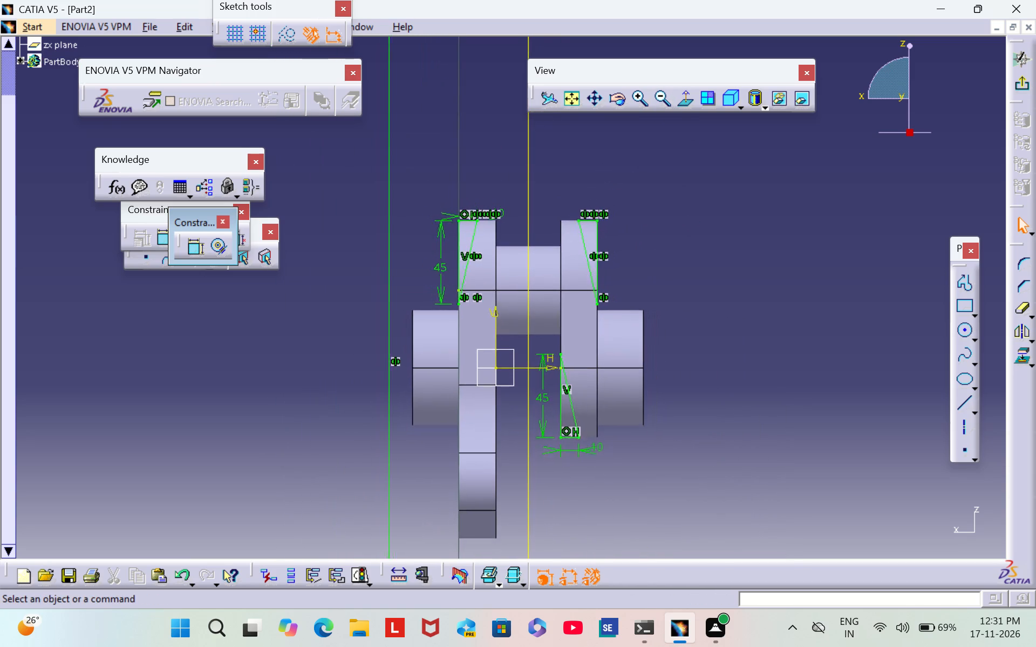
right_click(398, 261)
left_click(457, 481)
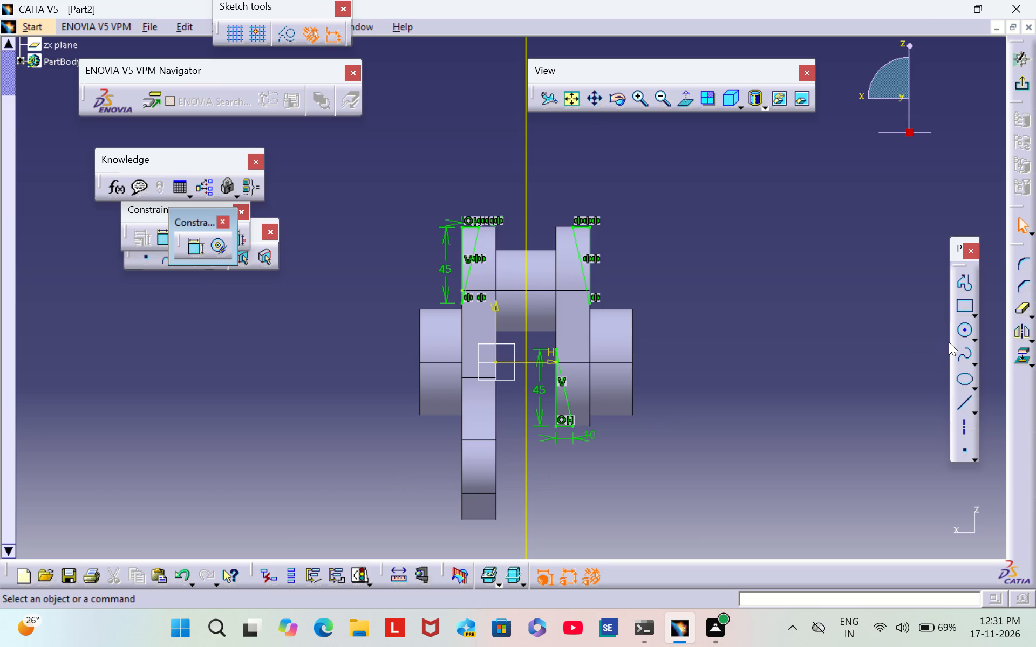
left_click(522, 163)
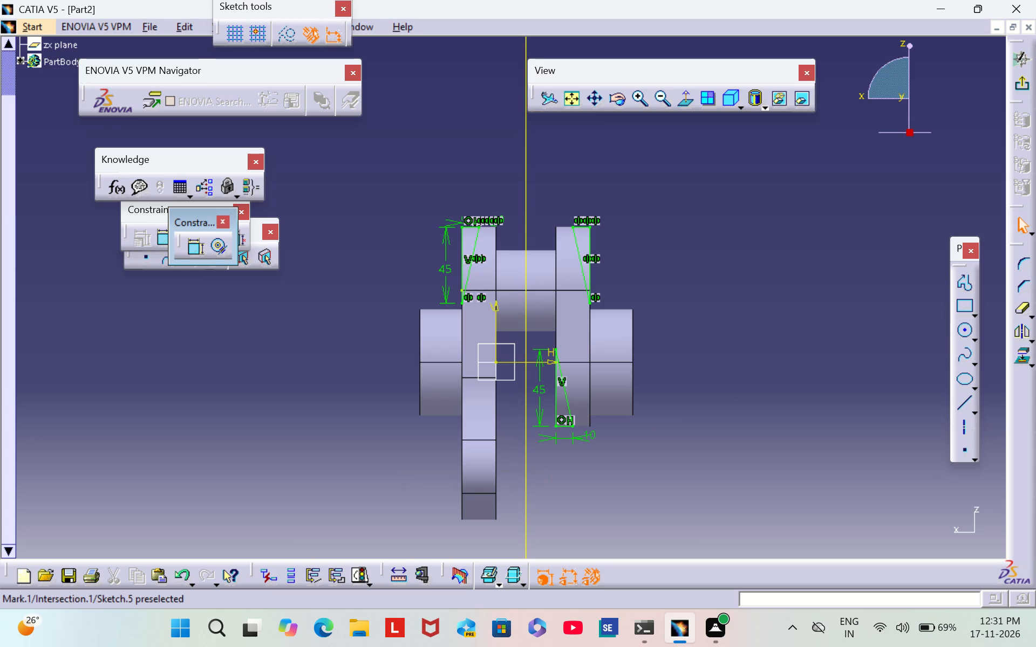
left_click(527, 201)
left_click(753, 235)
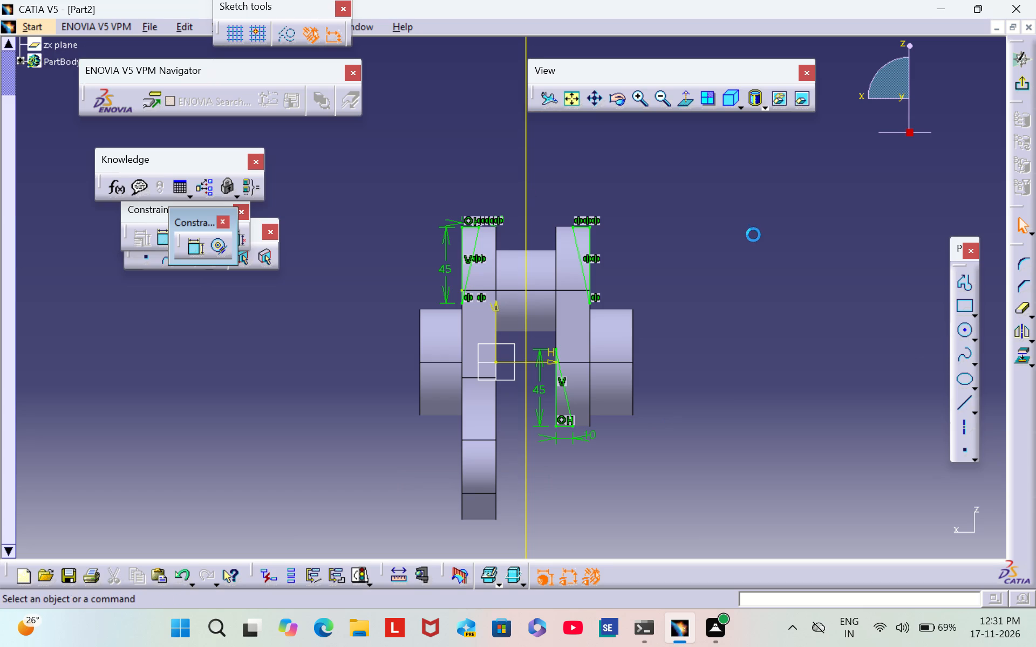
Delete the vertical leg of the lower triangle on the shorter web.
scroll(708, 418, "down", 1)
middle_click_drag(708, 416, 718, 309)
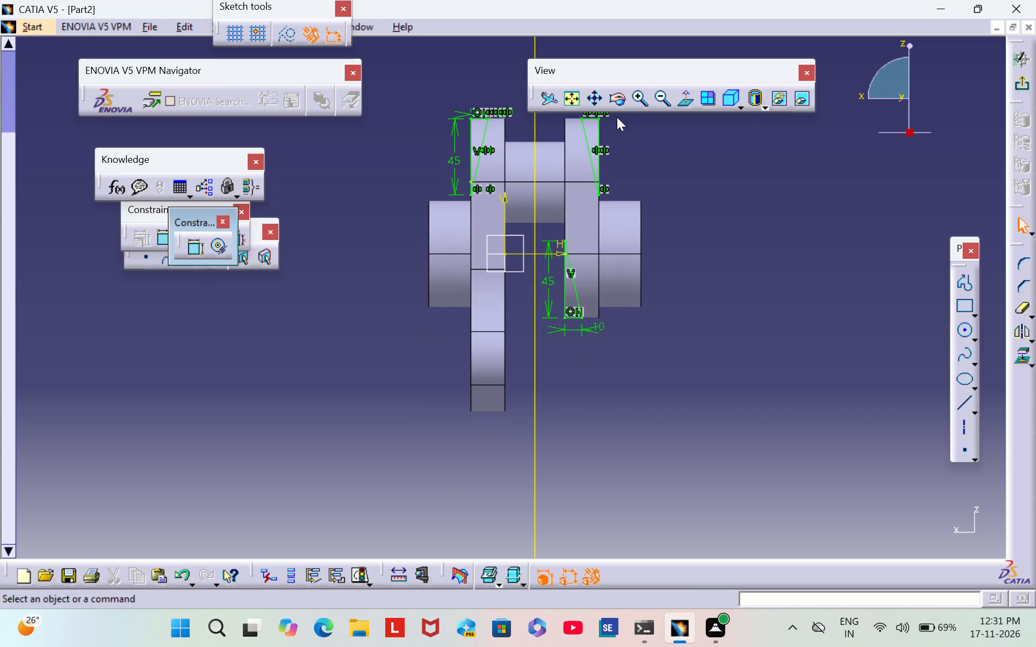
triple_click(639, 99)
triple_click(639, 99)
triple_click(639, 99)
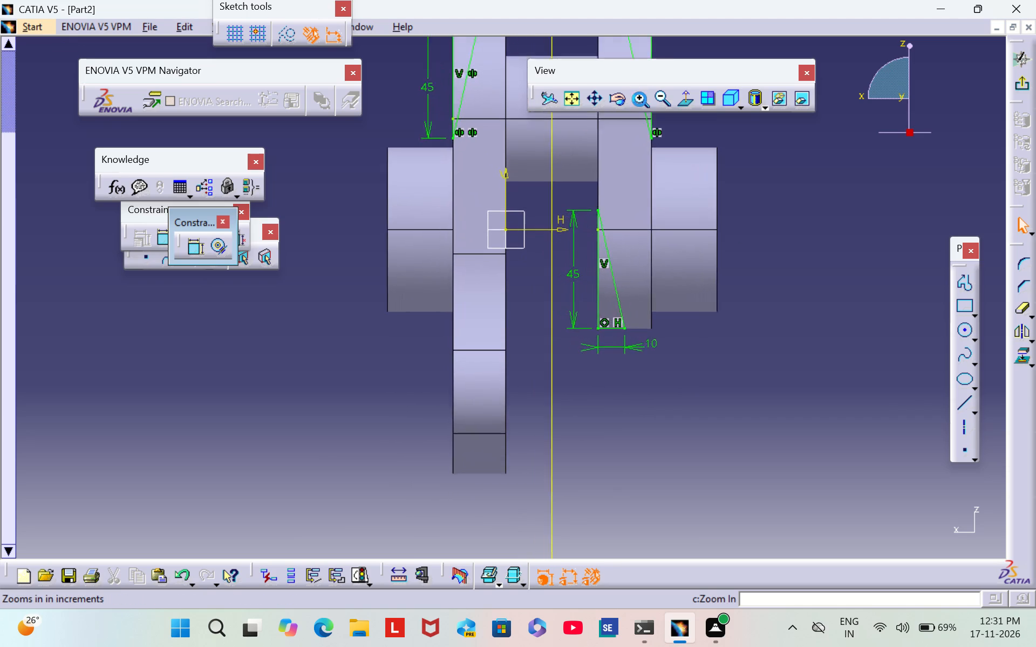
triple_click(639, 99)
left_click(639, 99)
middle_click_drag(820, 393, 818, 397)
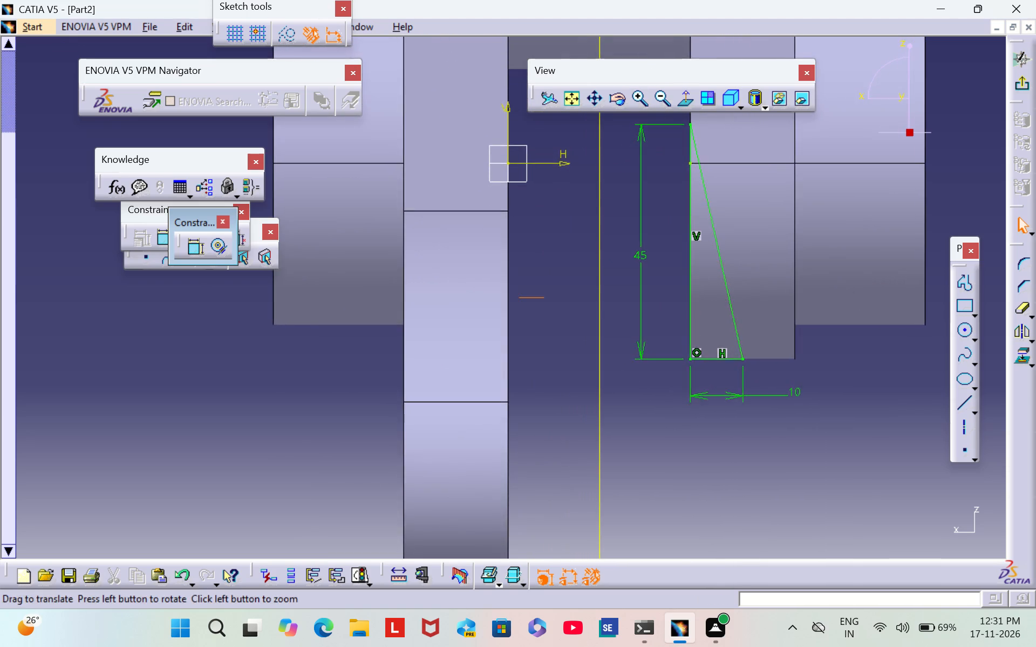
middle_click_drag(818, 397, 742, 444)
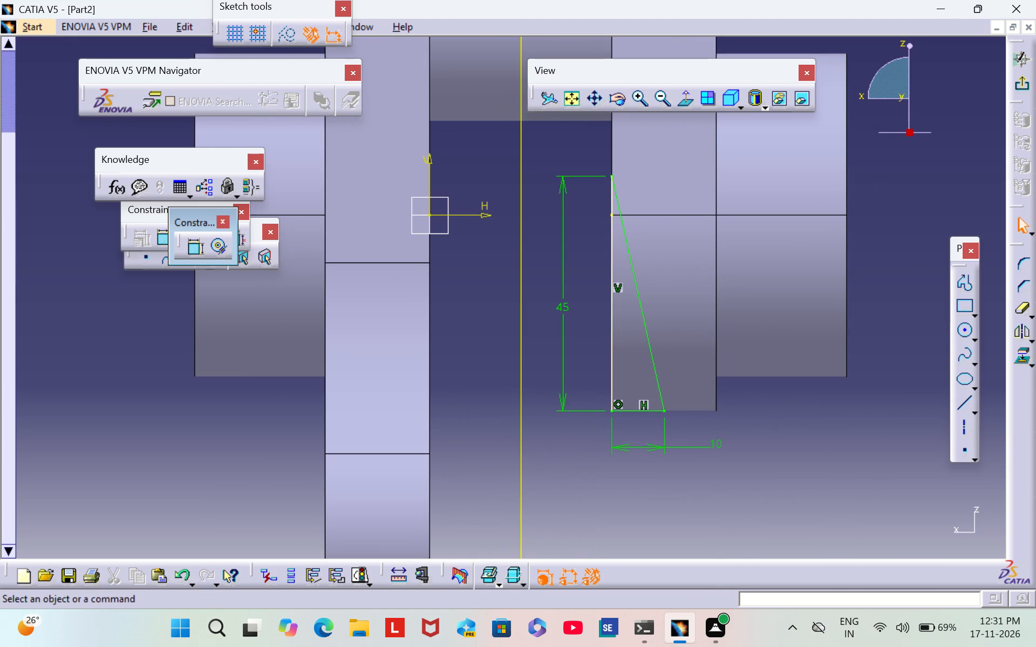
right_click(612, 259)
left_click(732, 474)
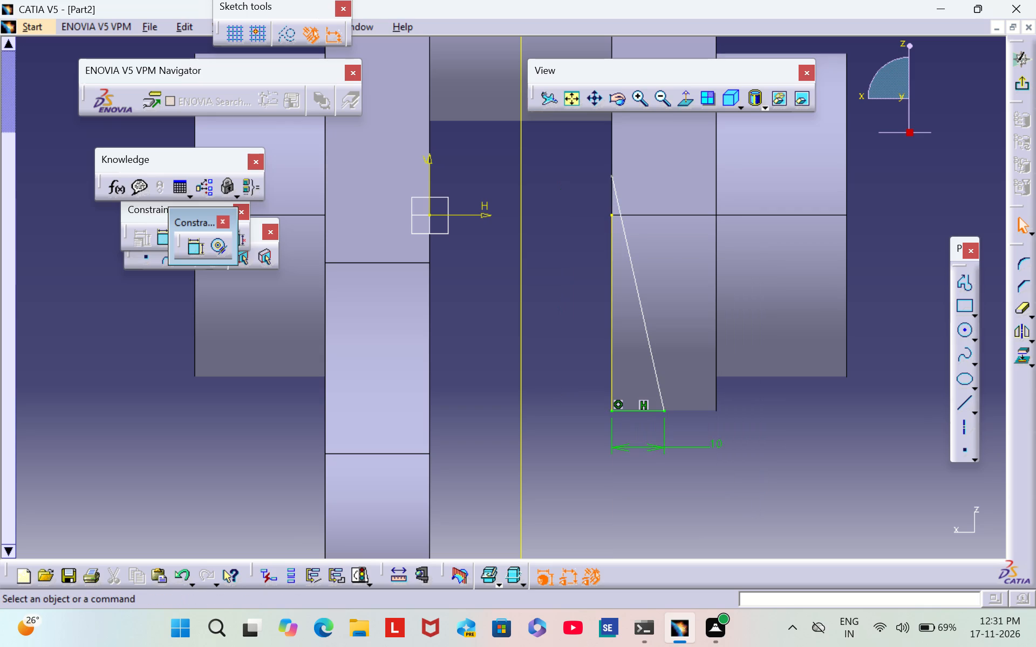
Delete the shorter web's projected inner edge beneath the lower triangle's removed leg.
right_click(609, 327)
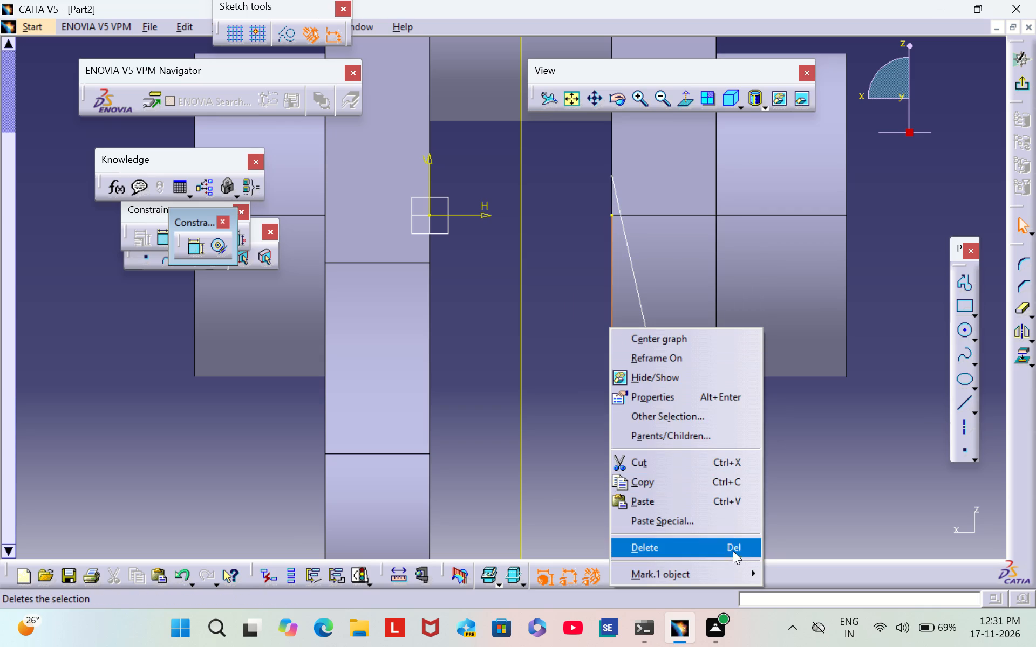
left_click(732, 547)
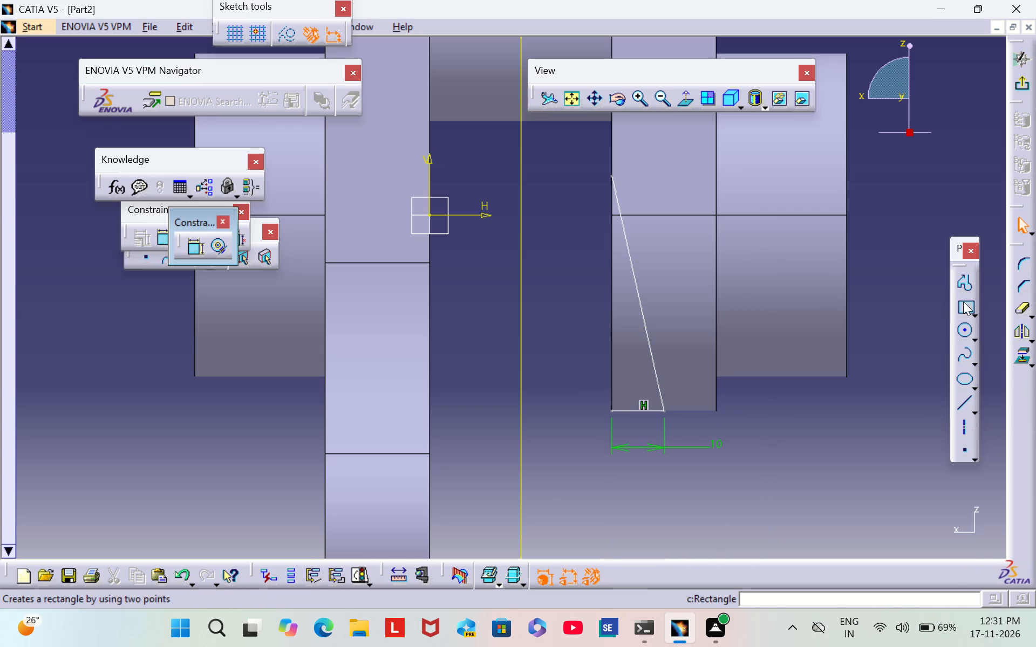
Redraw the lower triangle's vertical leg as a 45 mm line from the horizontal leg's inner end up to the apex.
left_click(962, 284)
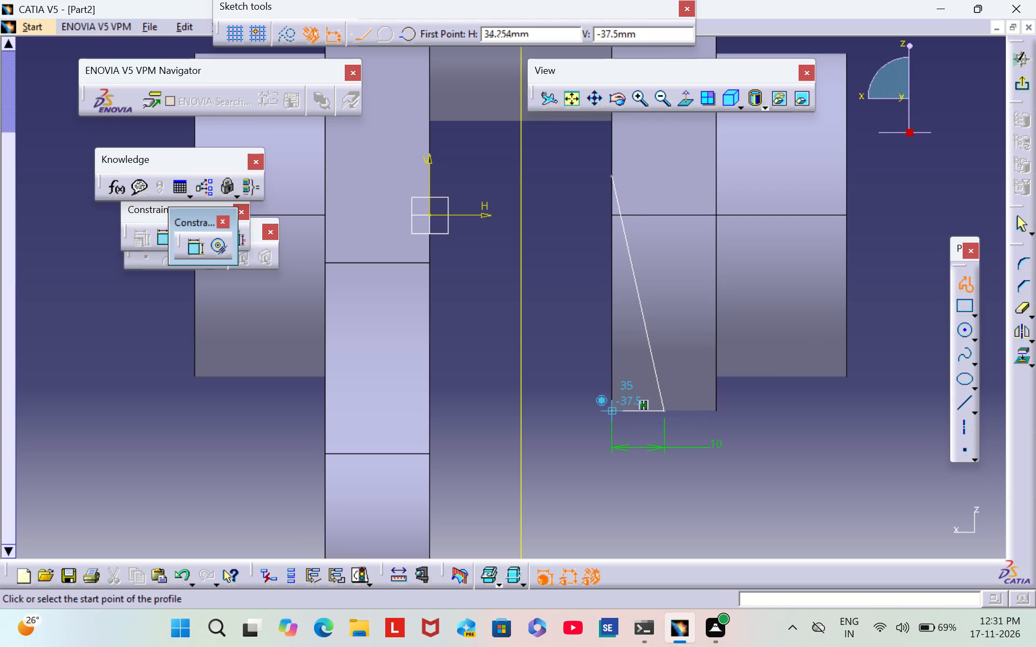
left_click(609, 409)
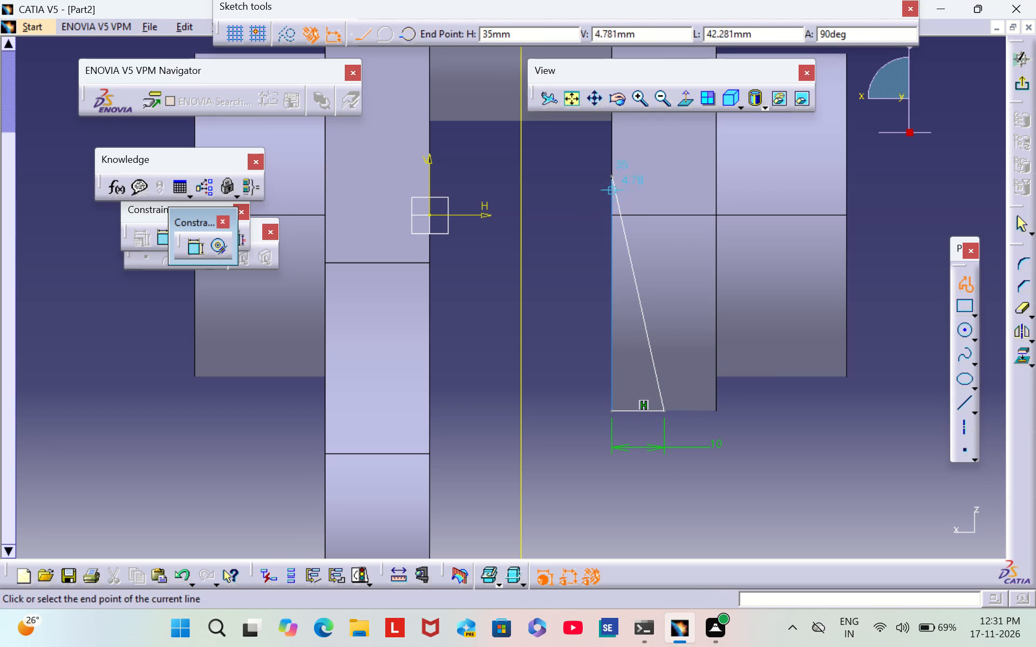
left_click(611, 175)
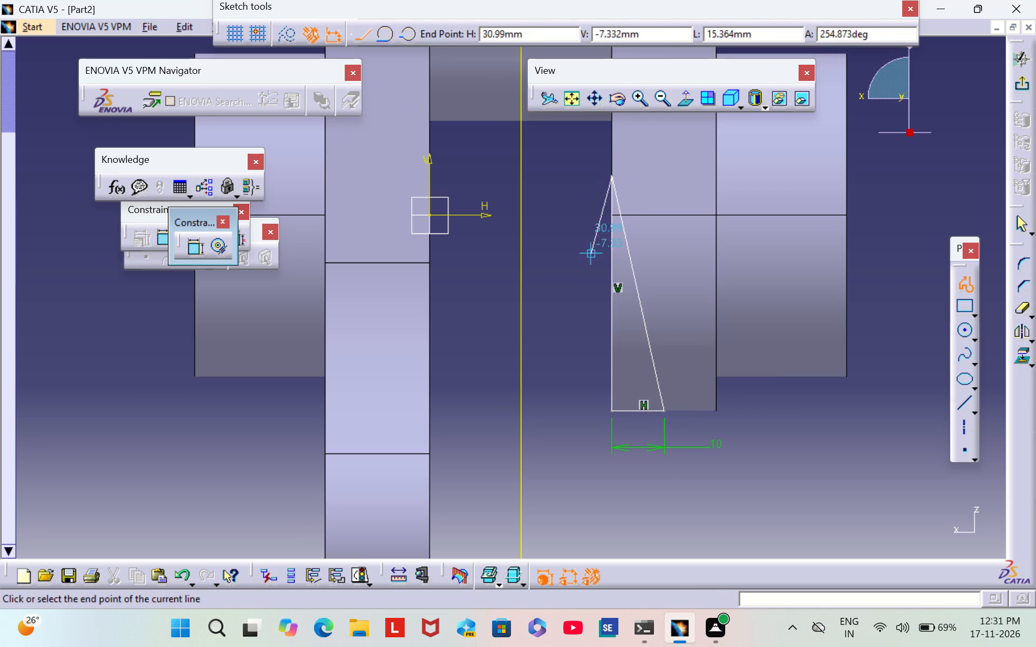
key("Escape")
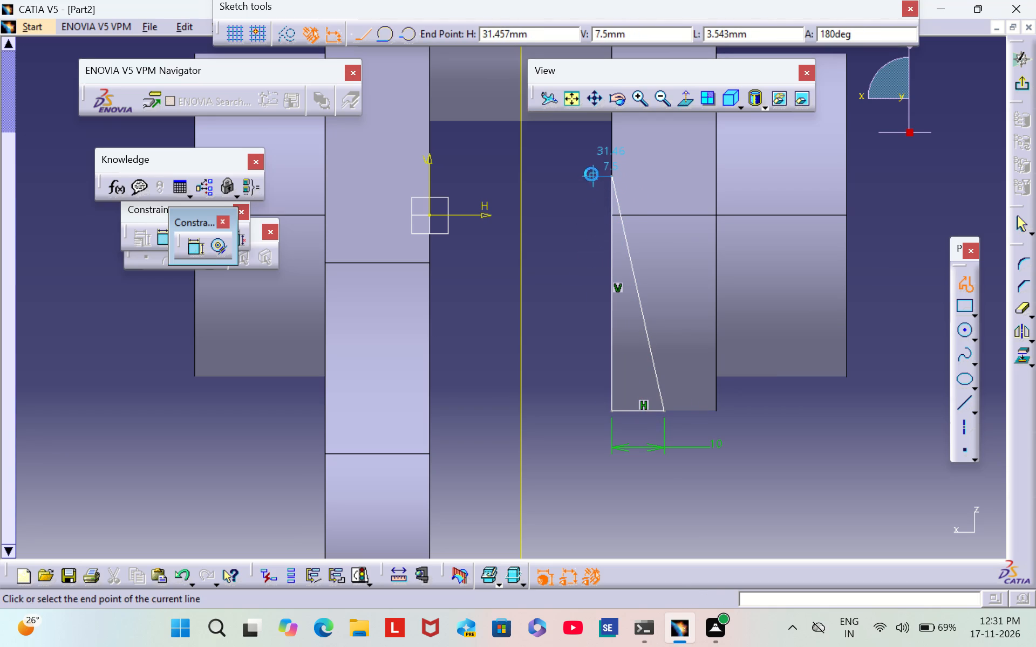
key("Escape")
left_click(557, 314)
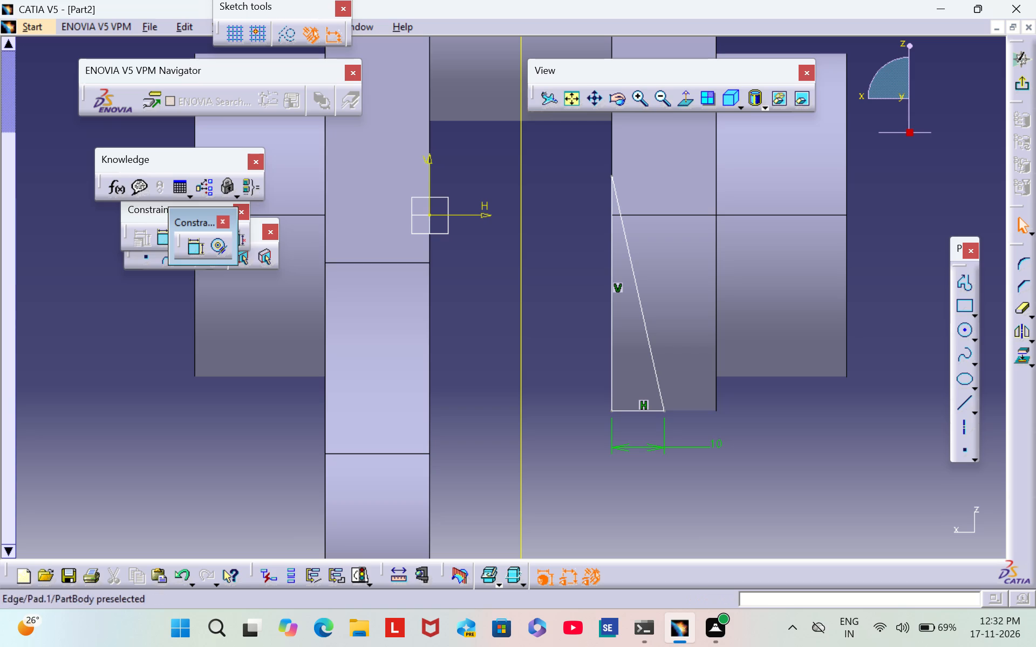
Dimension the vertical leg of the lower triangle on the shorter web.
left_click(193, 250)
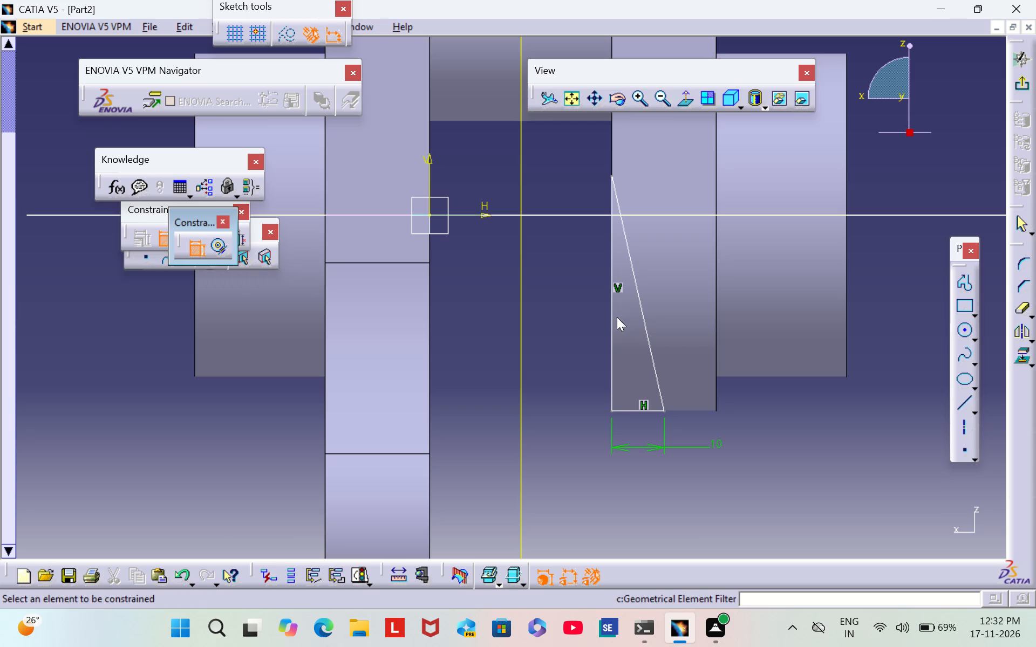
left_click(610, 321)
left_click(574, 302)
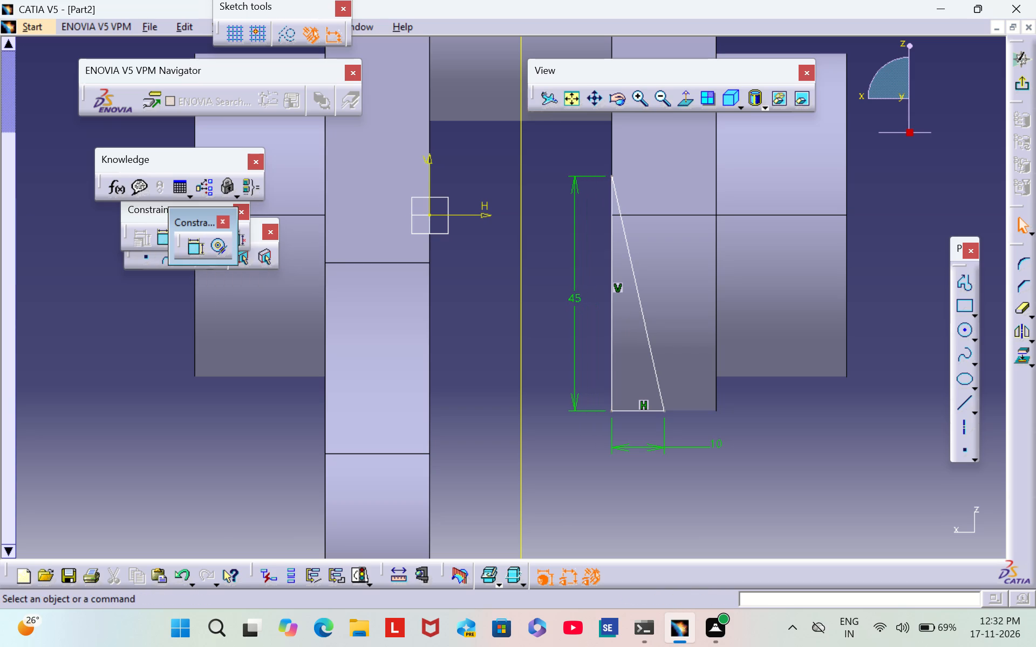
Delete the stray sketch point on the bell-shaped web's outer edge beside the upper triangle, and exit the sketch.
middle_click_drag(550, 270, 698, 547)
middle_click_drag(356, 217, 296, 321)
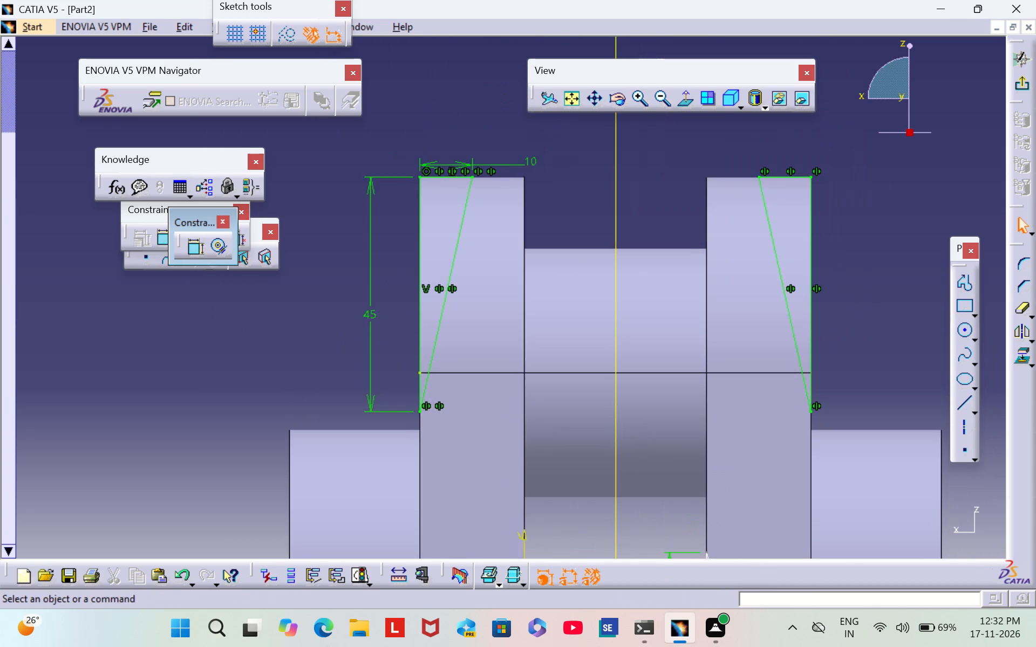
middle_click_drag(296, 321, 296, 322)
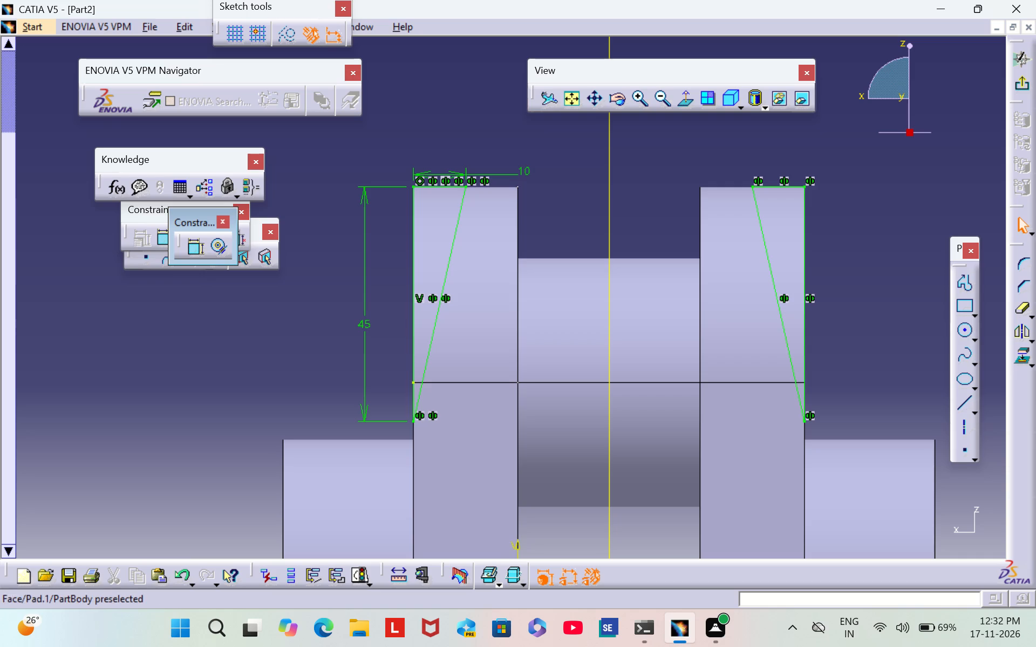
right_click(412, 382)
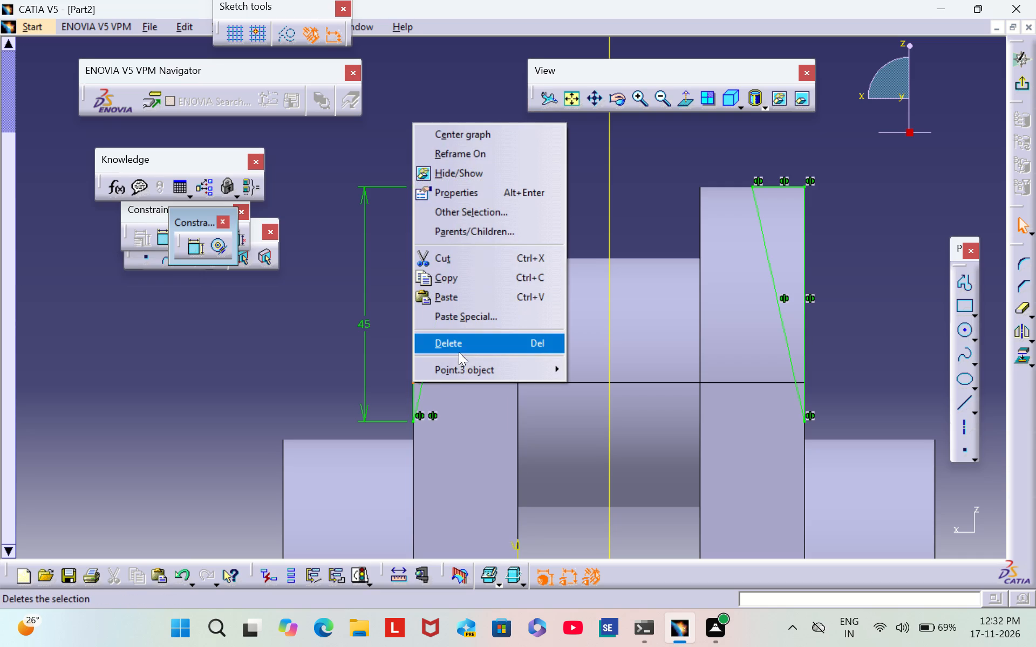
left_click(459, 348)
middle_click_drag(574, 415, 417, 300)
triple_click(663, 104)
double_click(663, 102)
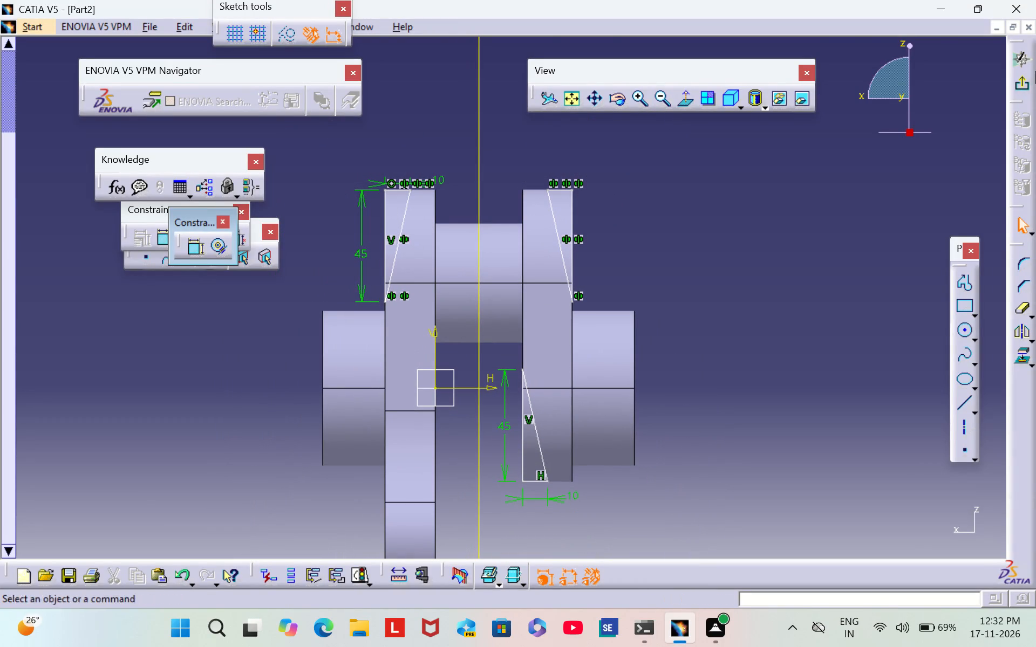
left_click(1020, 82)
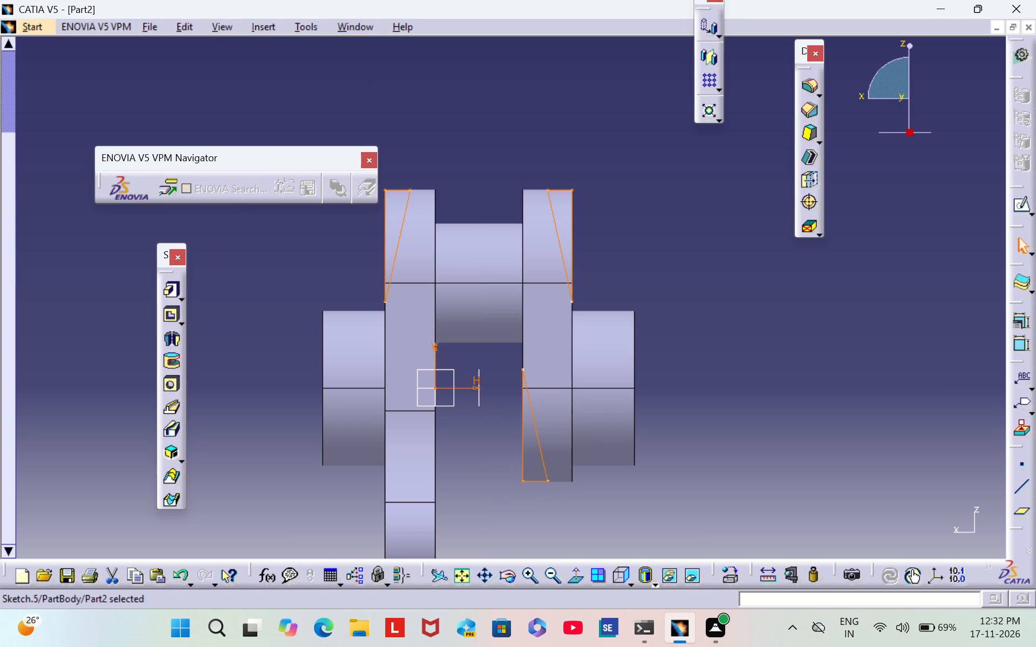
Pocket the three-triangle sketch through the webs with both the first and second limits set to Up to last.
left_click(624, 579)
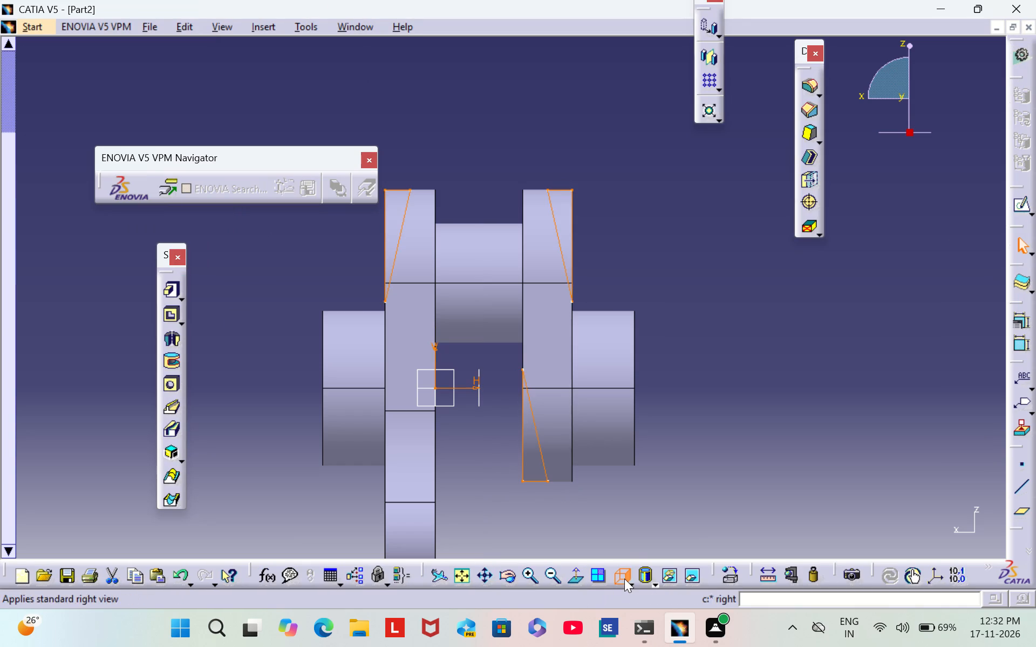
left_click(633, 580)
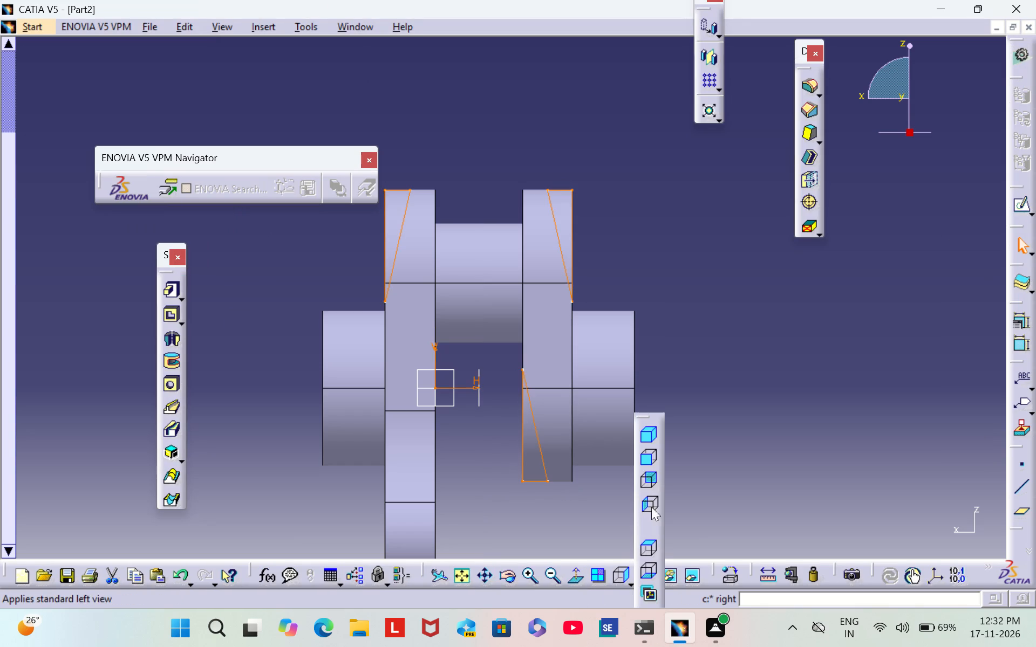
left_click(649, 433)
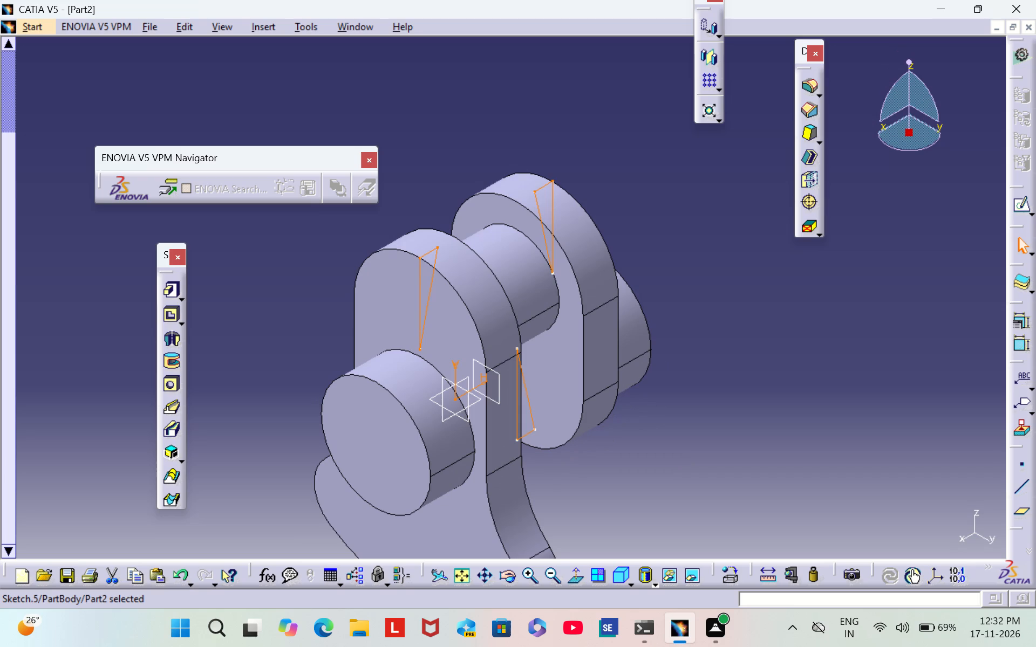
left_click(167, 315)
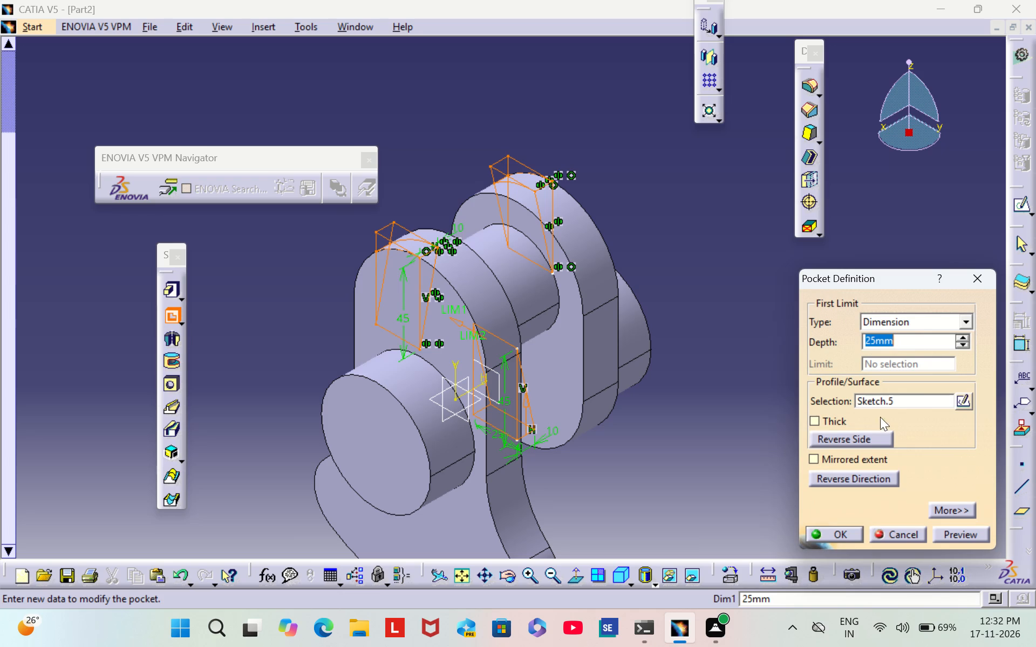
left_click(885, 320)
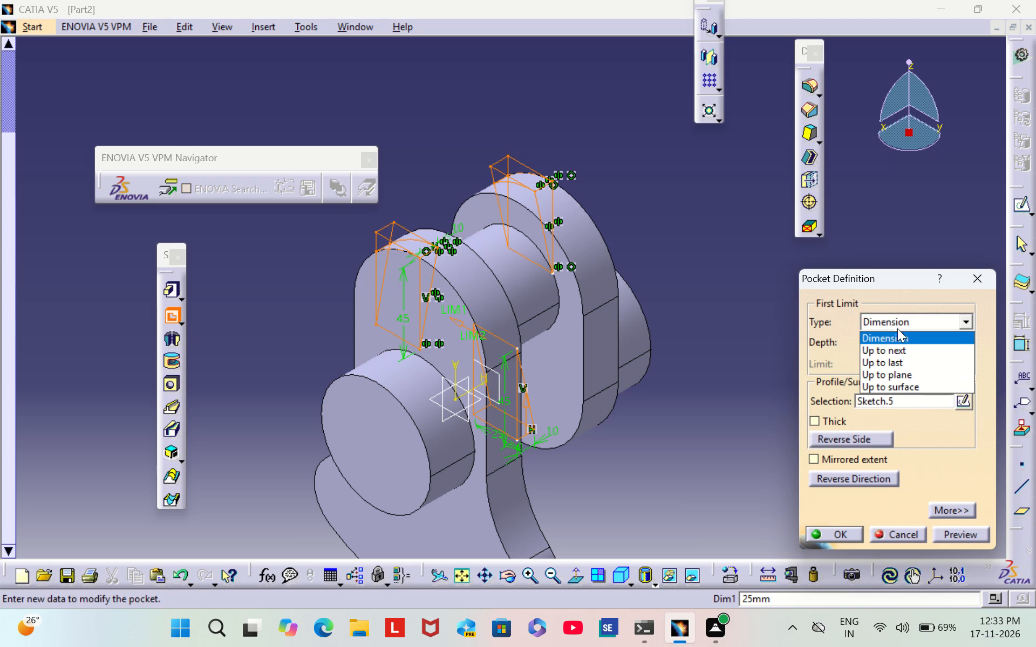
left_click(911, 360)
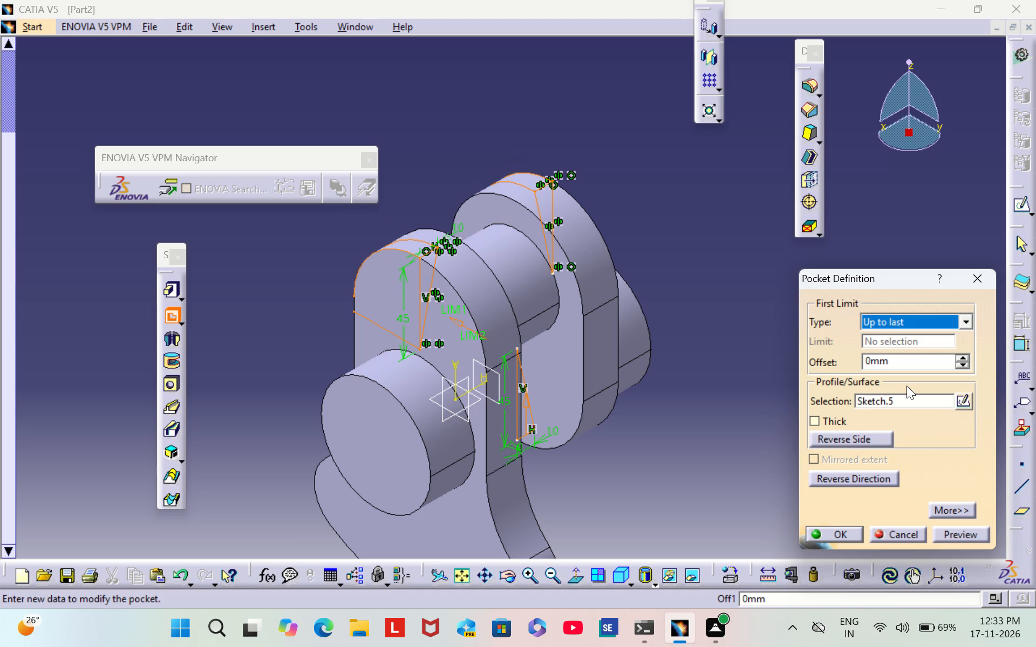
left_click(957, 506)
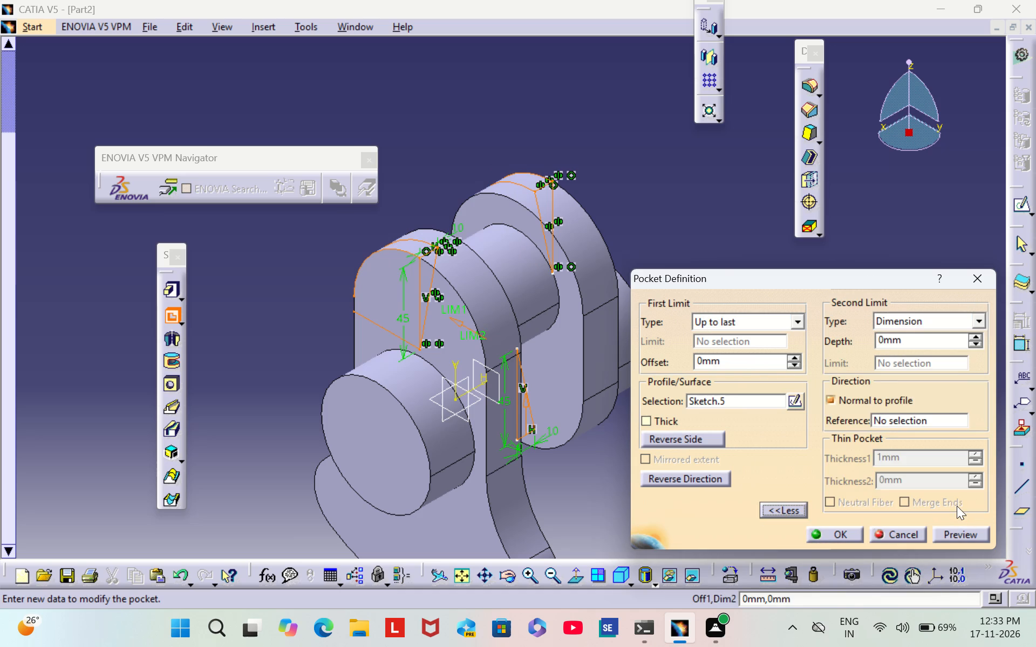
left_click(932, 323)
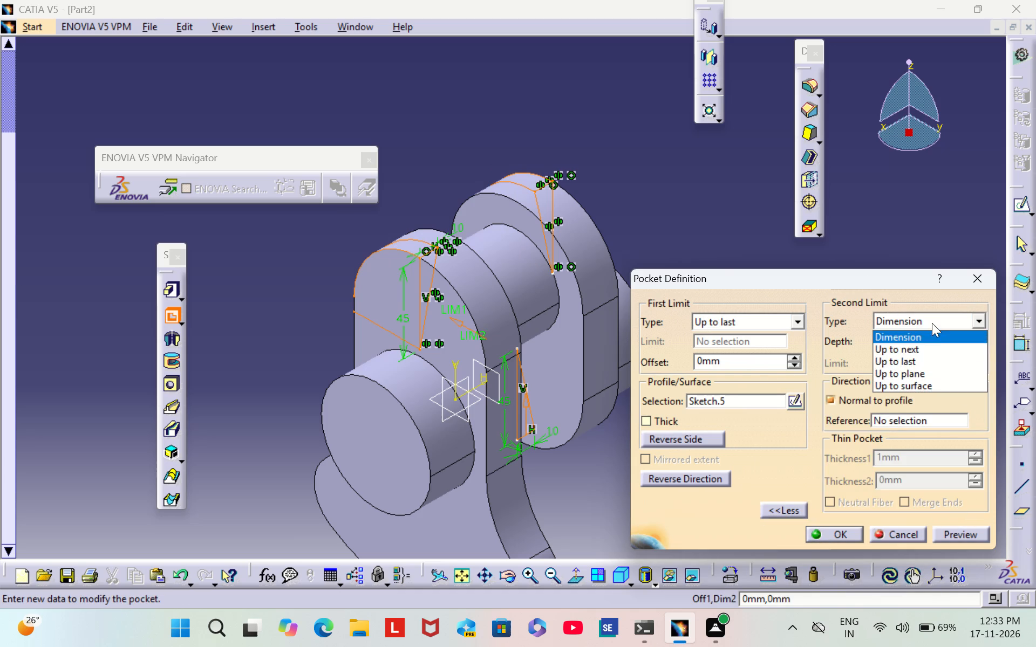
left_click(931, 355)
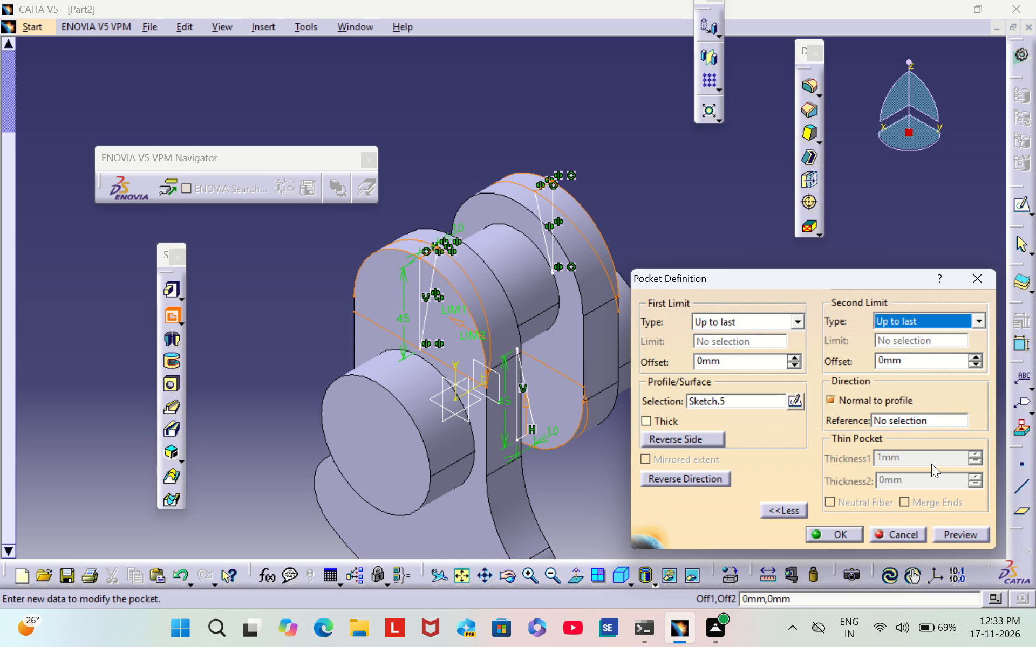
left_click(960, 537)
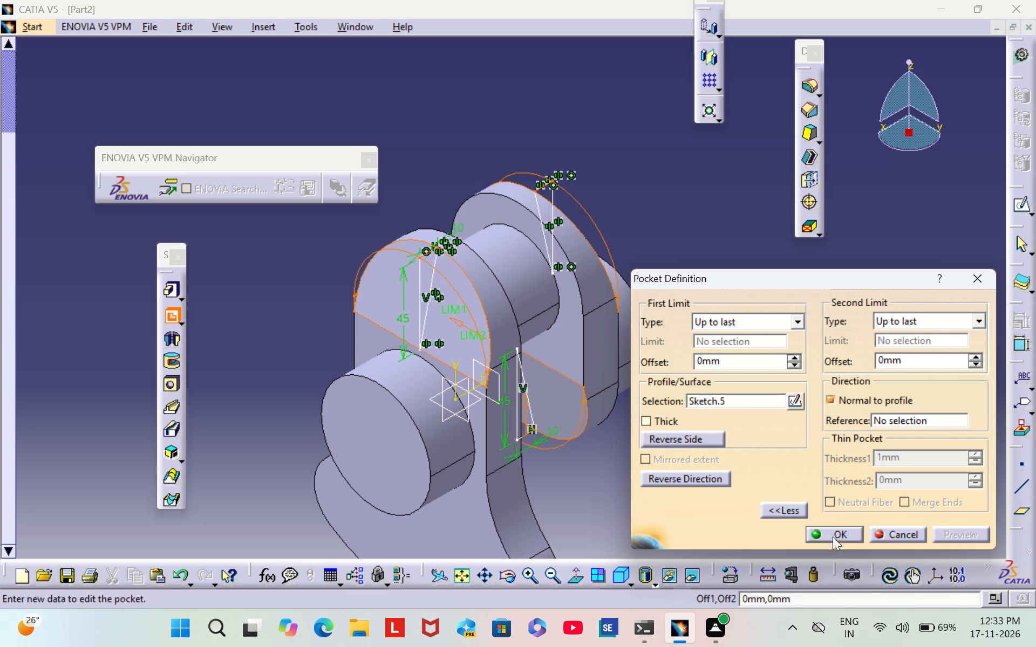
left_click(830, 530)
Examine the tapered cuts on both webs from several sides, ending in the isometric view.
left_click(765, 378)
middle_click_drag(765, 380, 572, 500)
right_click_drag(766, 377, 572, 500)
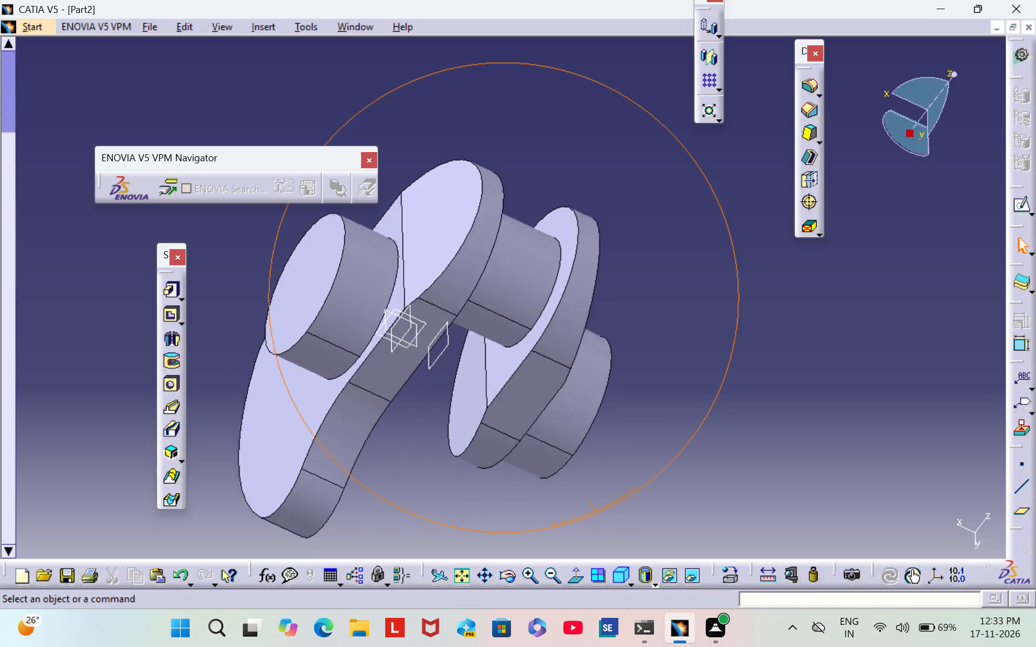
right_click_drag(572, 500, 564, 500)
middle_click_drag(572, 500, 564, 500)
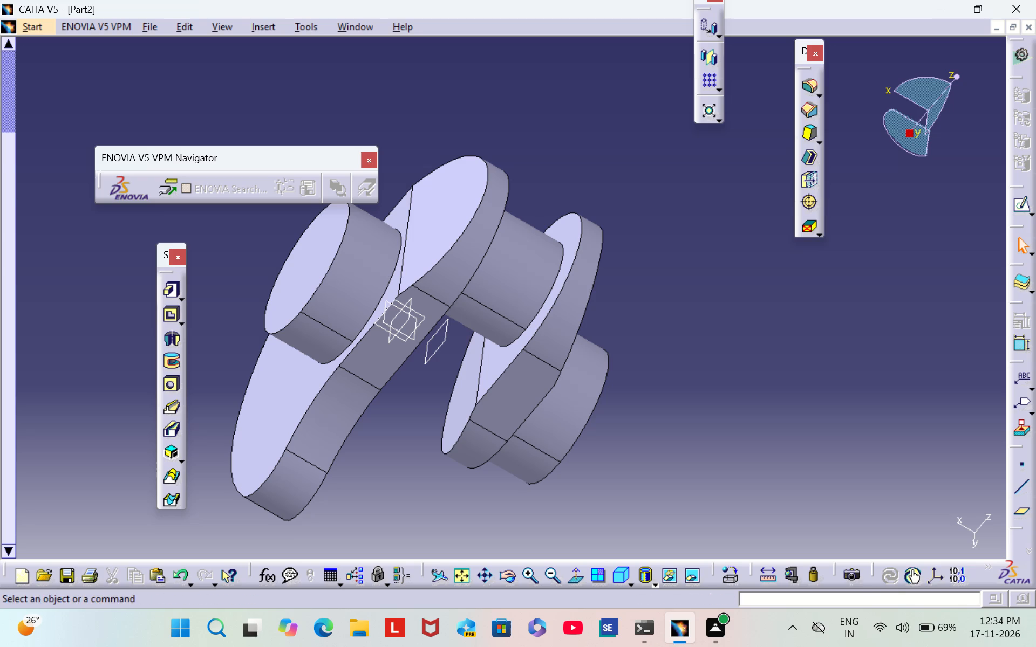
scroll(980, 532, "down", 1)
middle_click_drag(980, 532, 788, 348)
right_click_drag(979, 530, 778, 339)
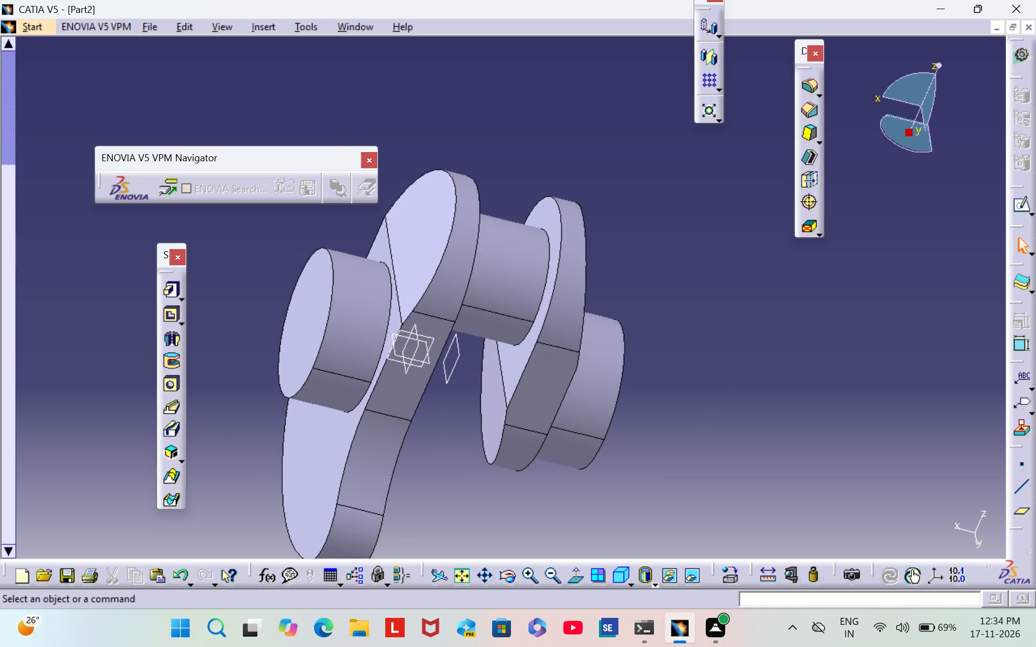
left_click(622, 577)
middle_click_drag(681, 433, 680, 323)
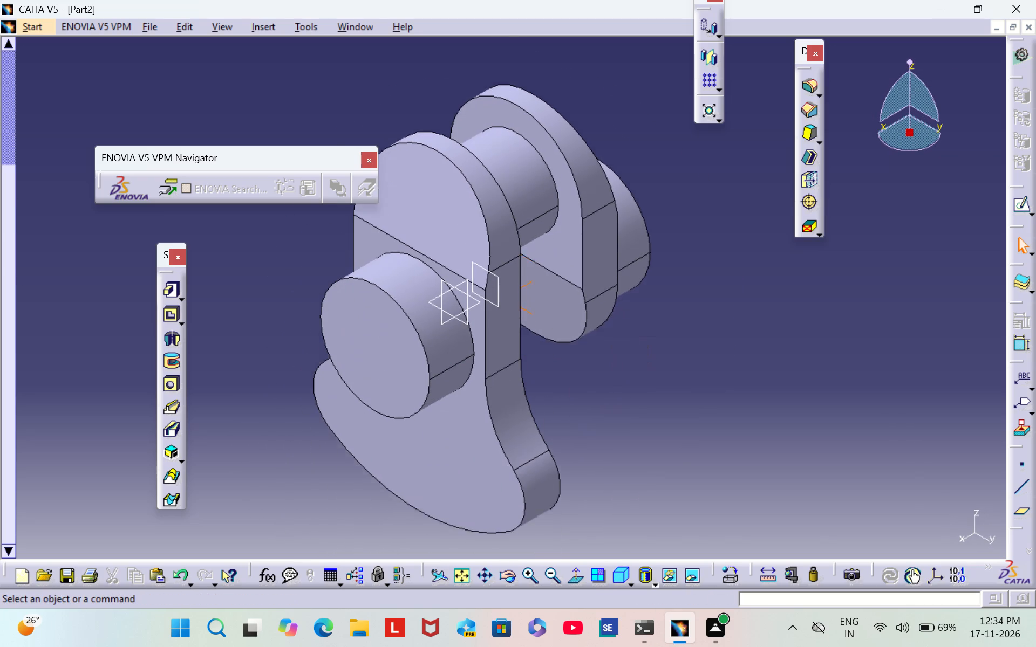
middle_click_drag(680, 323, 680, 295)
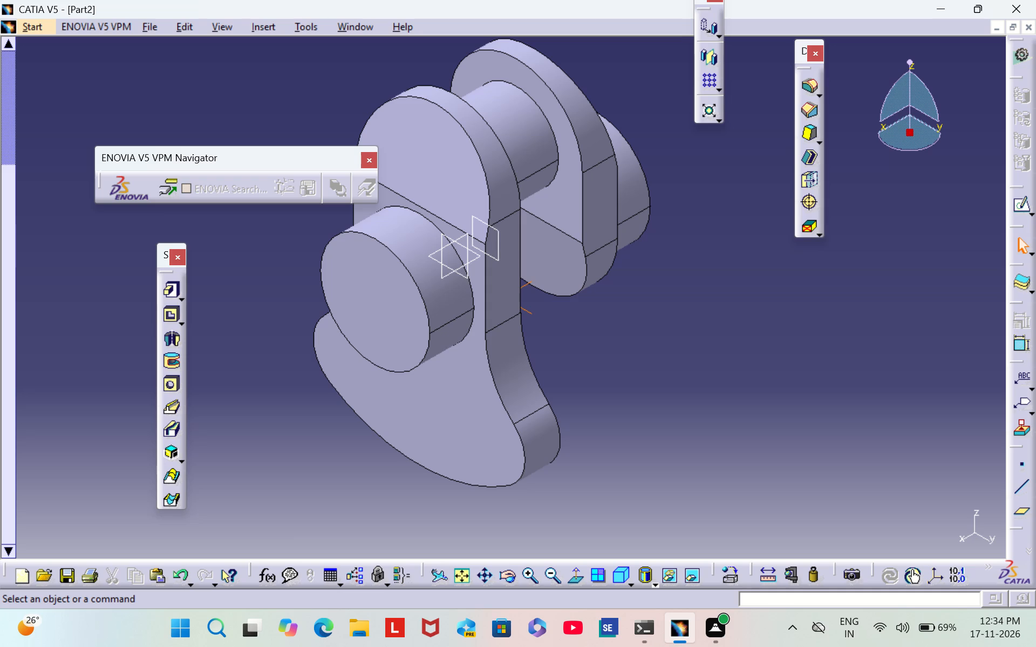
Fillet the three straight edges where the tapered cuts meet the web faces with a 25 mm radius in Tangency mode.
left_click(813, 88)
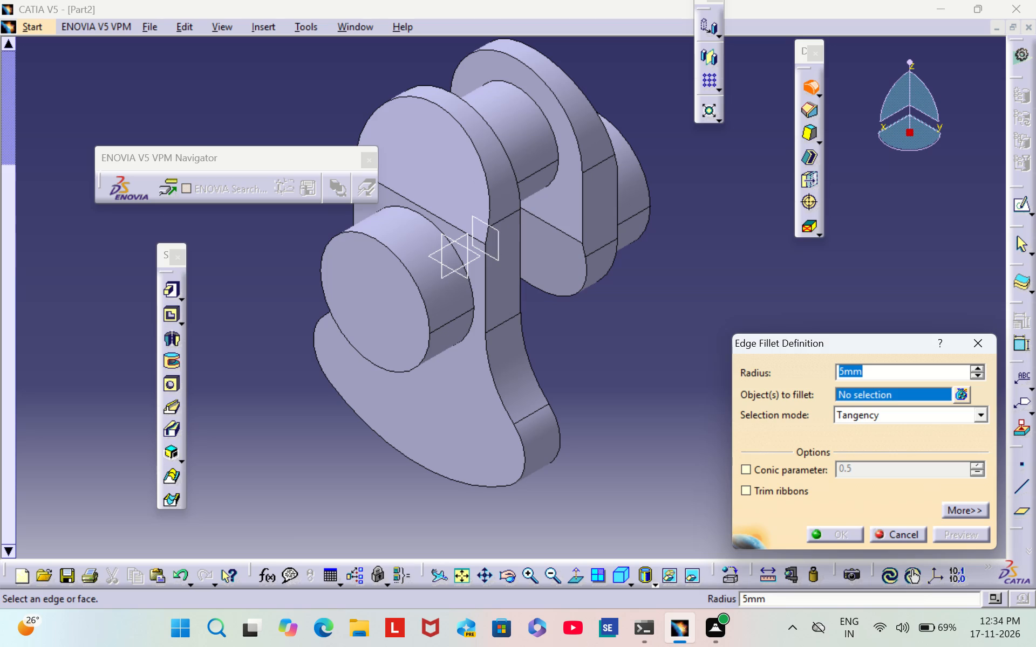
left_click(420, 205)
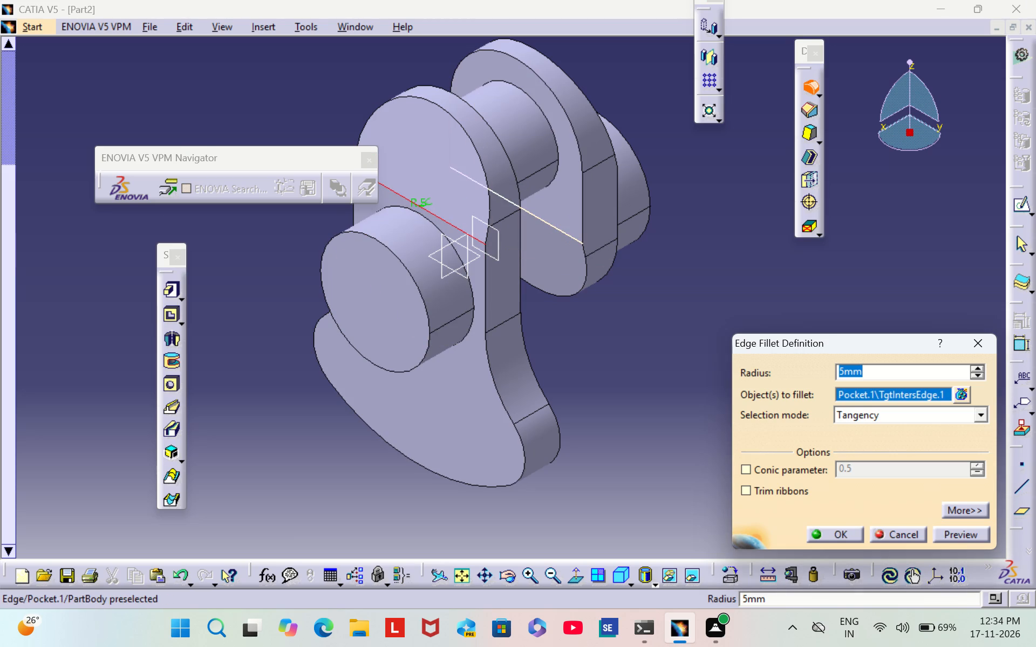
left_click(553, 224)
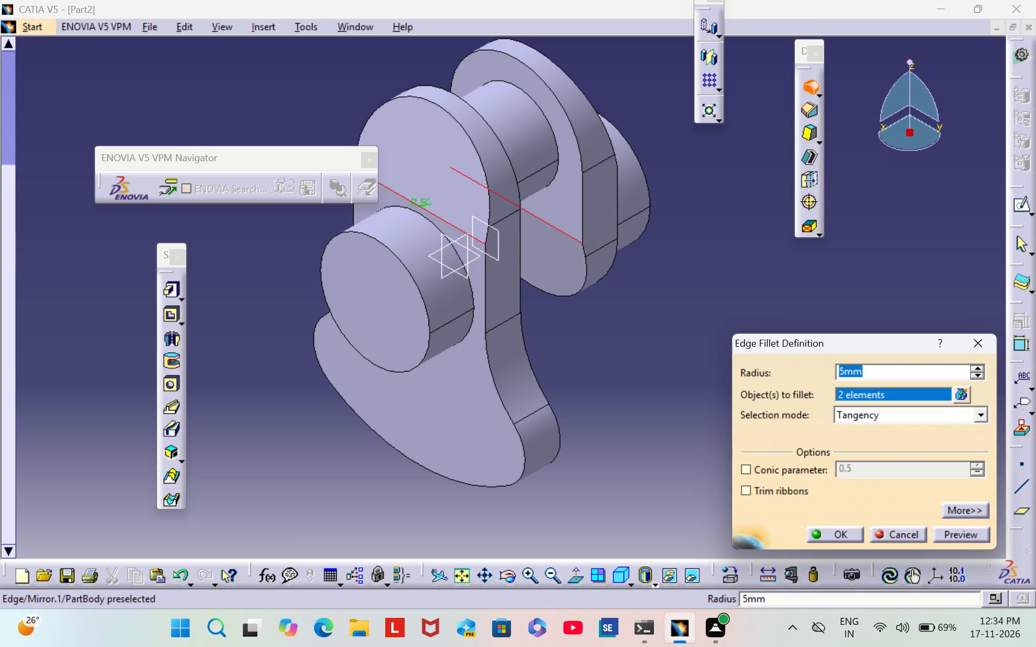
scroll(643, 112, "down", 1)
middle_click_drag(645, 118, 472, 357)
right_click_drag(645, 123, 472, 357)
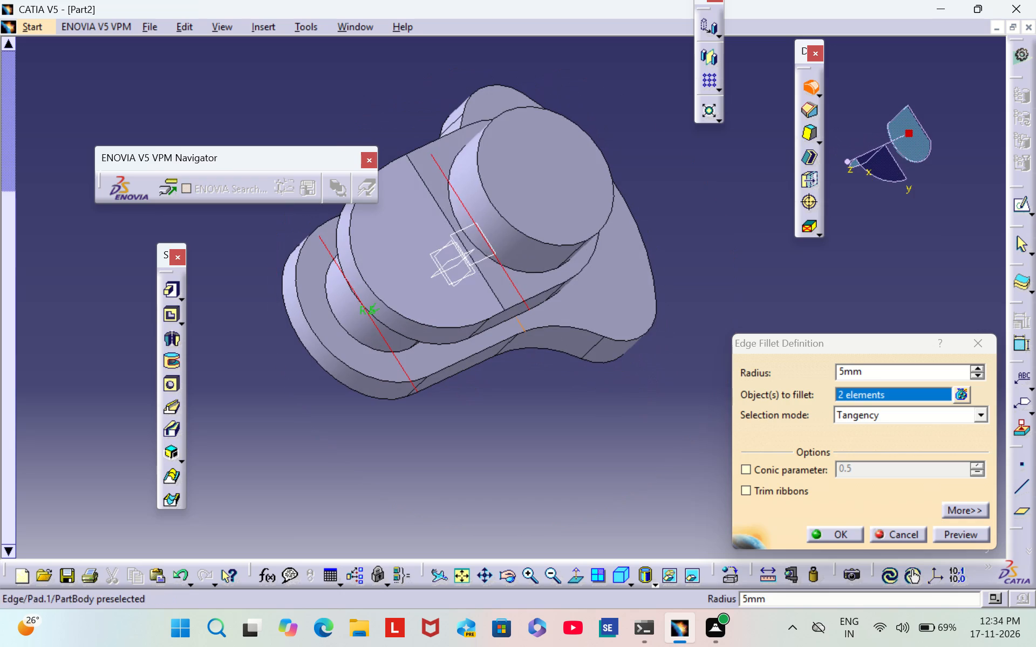
left_click(430, 191)
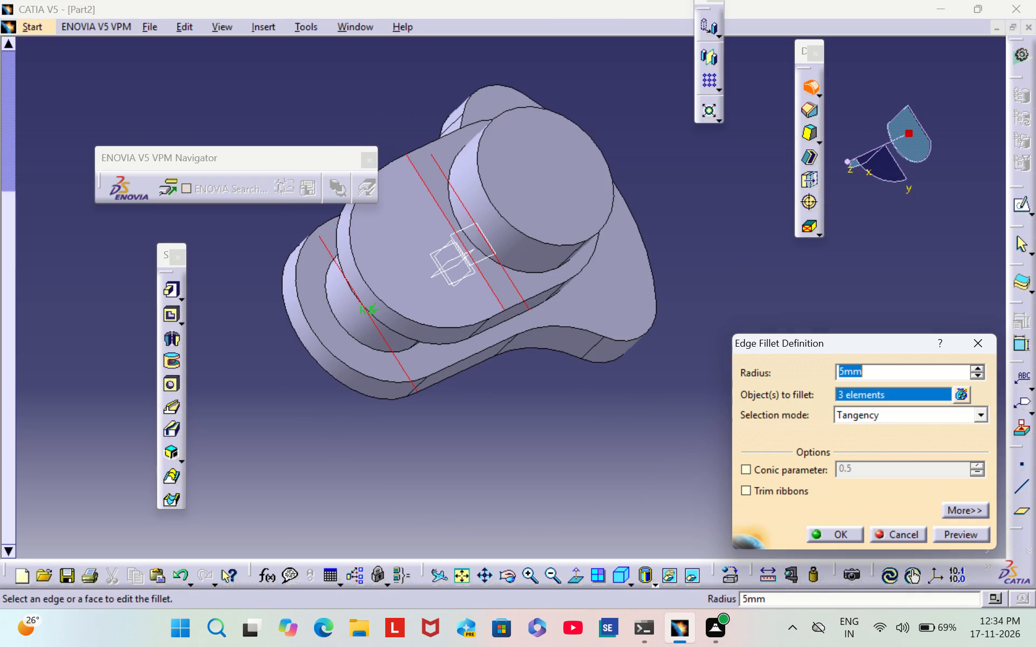
key("BackSpace")
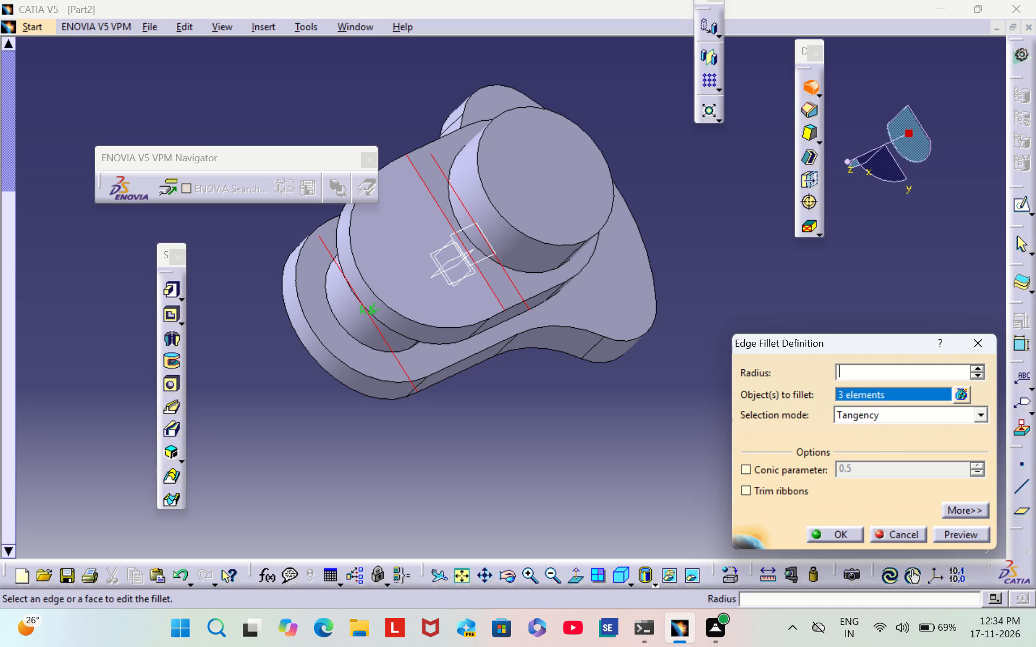
type("25")
key("Return")
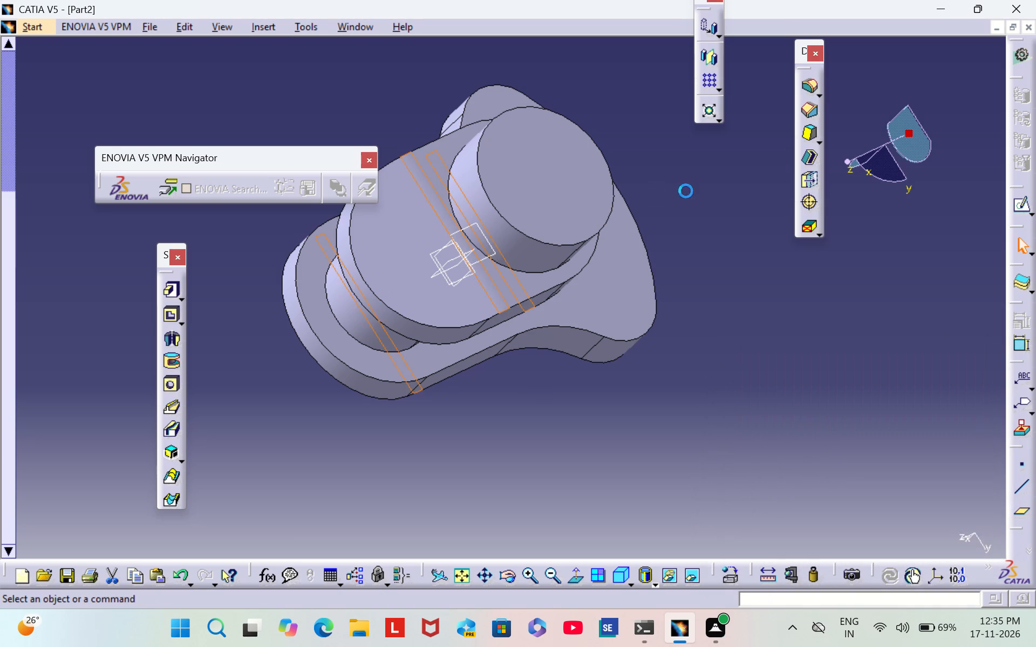
left_click(686, 191)
Examine the filleted cut edges on both webs from different angles, ending in the isometric view.
scroll(344, 453, "down", 1)
middle_click_drag(344, 453, 446, 342)
right_click_drag(344, 455, 446, 342)
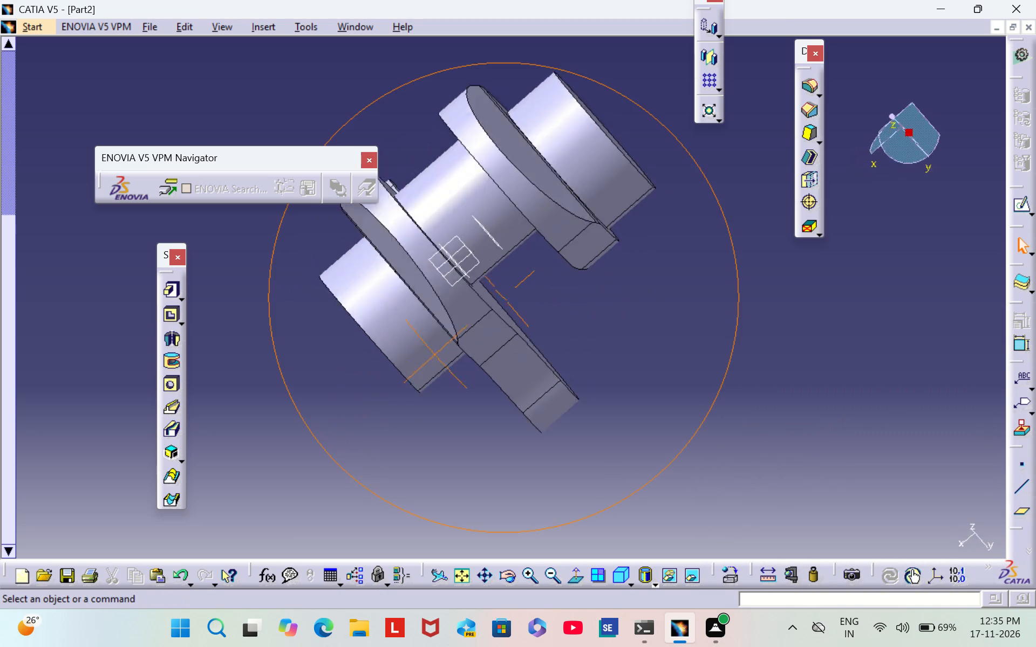
right_click_drag(446, 342, 411, 182)
middle_click_drag(446, 342, 409, 182)
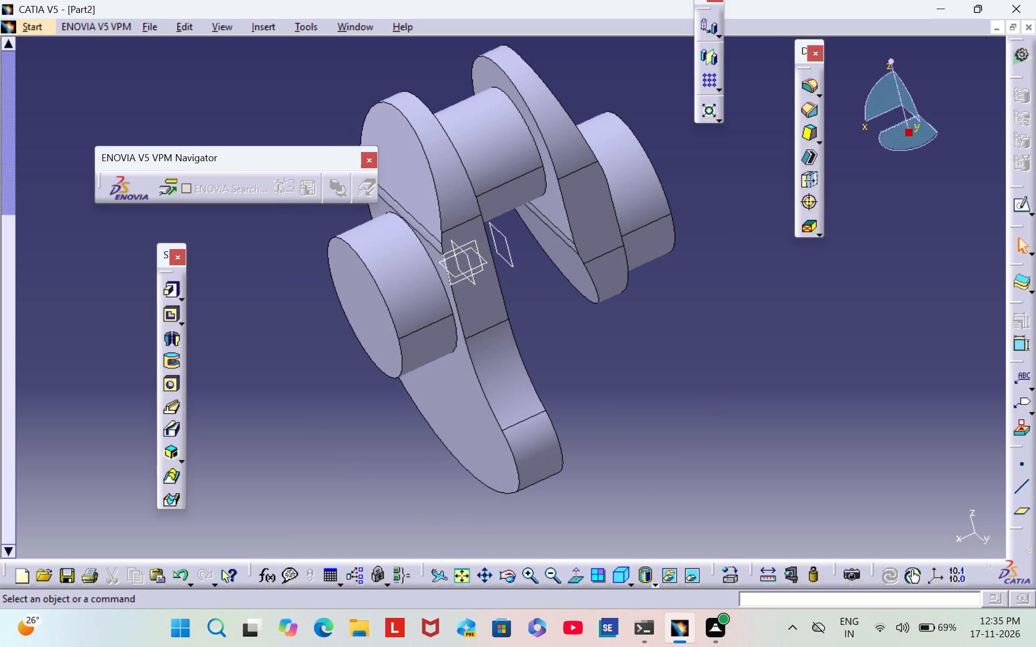
left_click(623, 577)
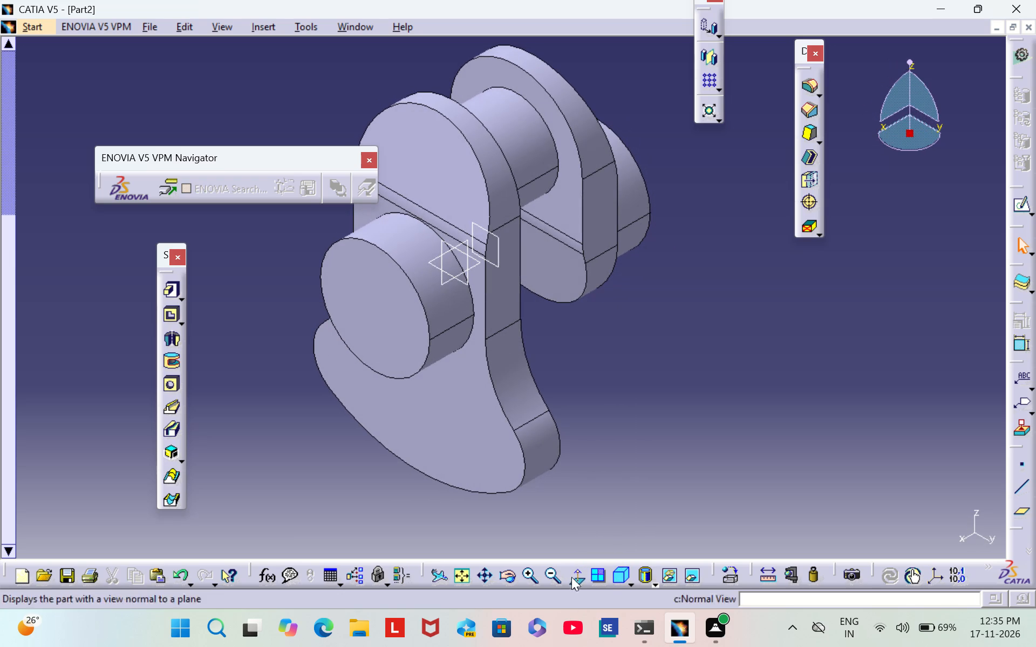
left_click(553, 582)
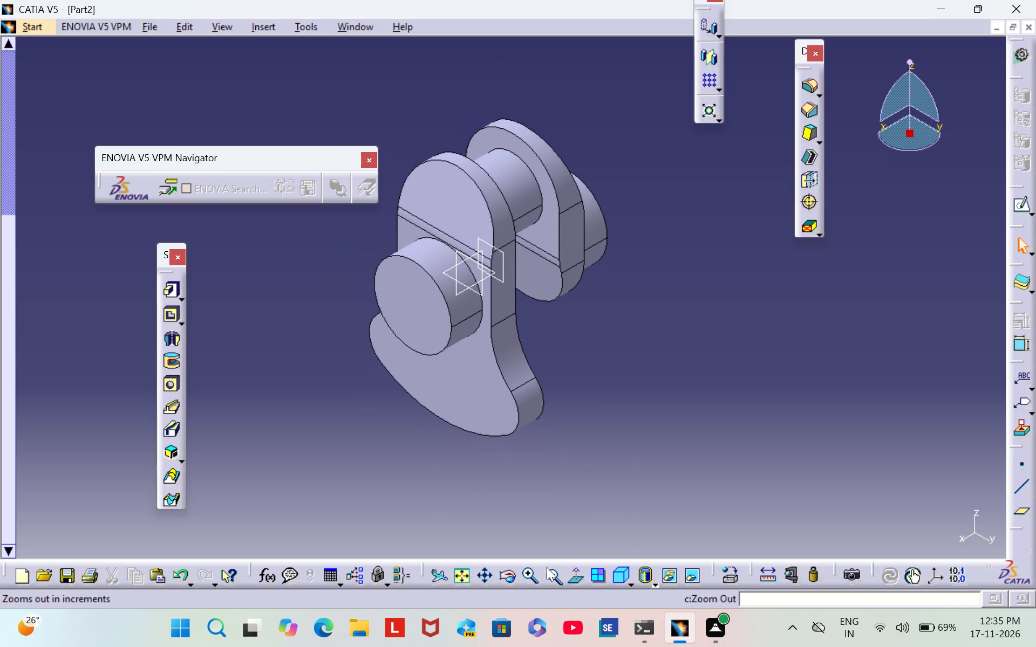
left_click(530, 577)
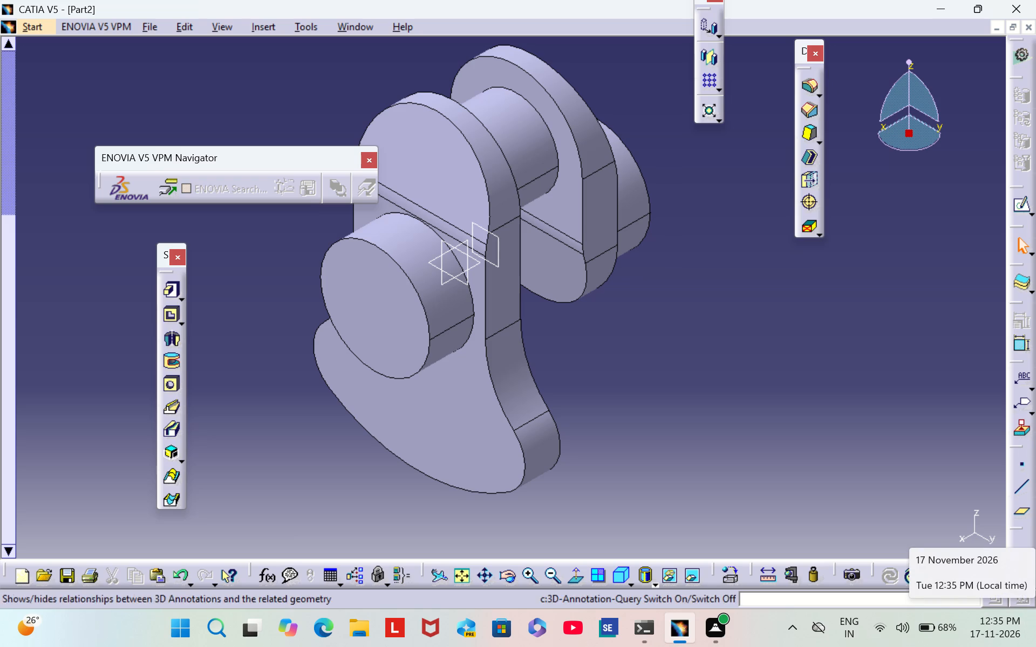
Fillet the outlines of both webs and the edges where the journals and pin meet them with a 2.5 mm radius in Tangency mode.
left_click(810, 92)
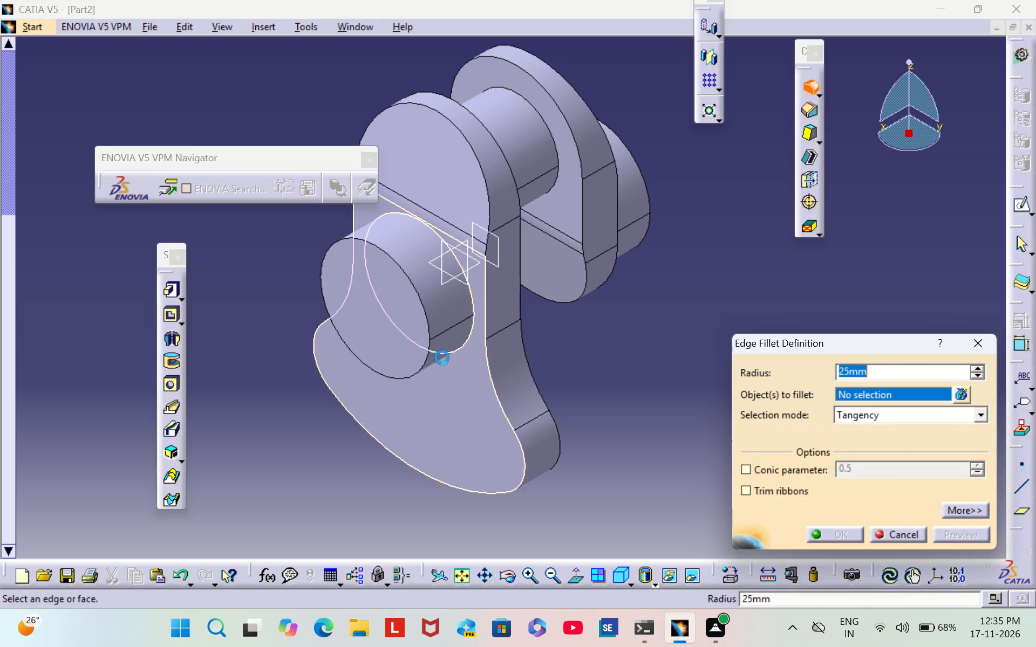
left_click(472, 309)
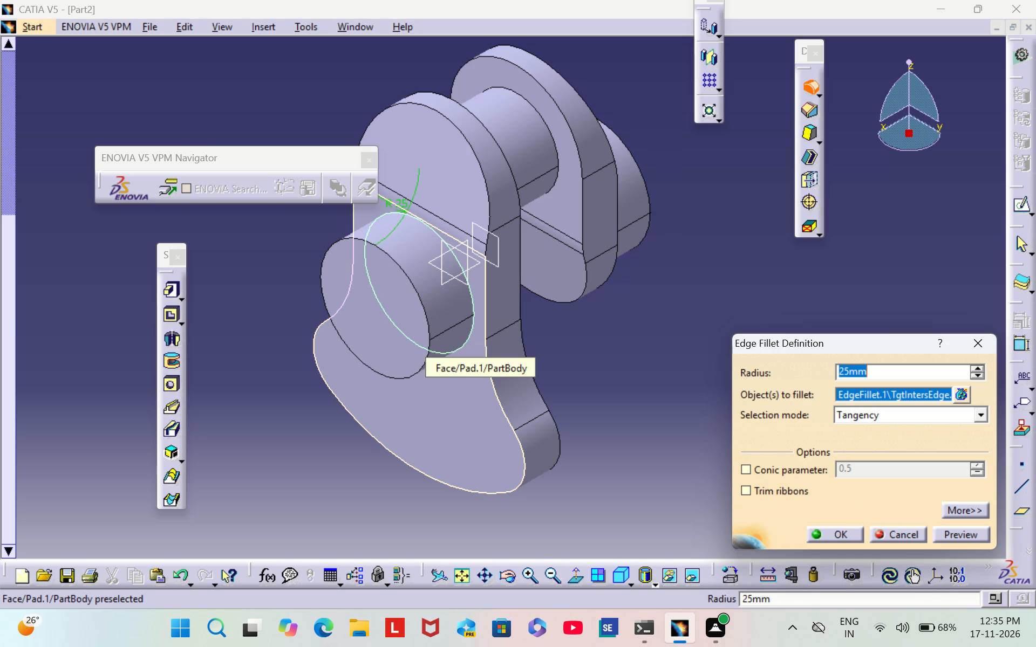
left_click(479, 340)
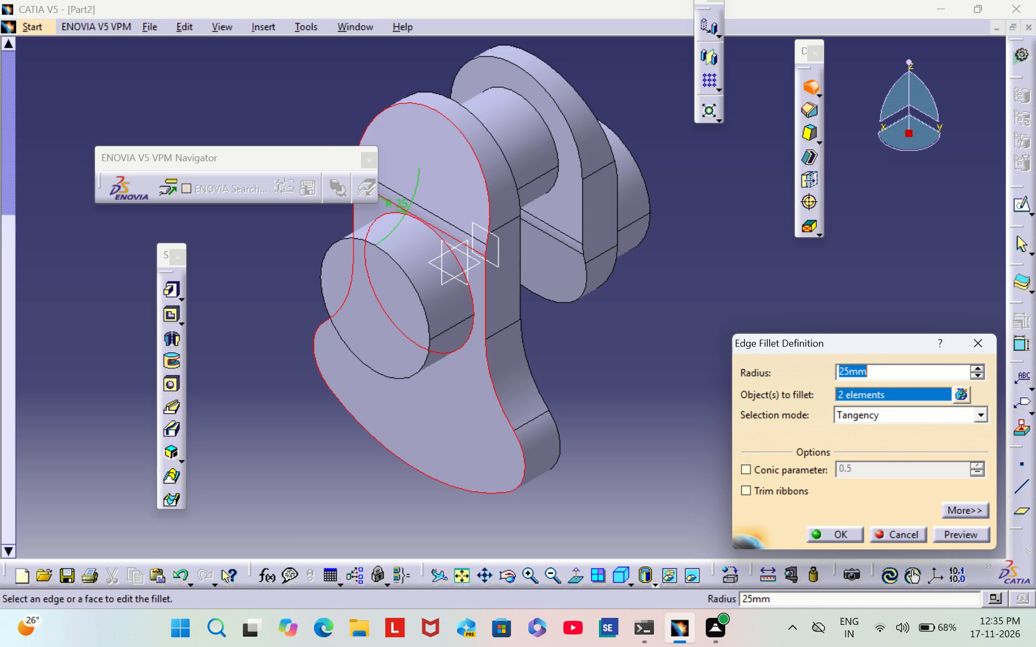
scroll(732, 249, "down", 1)
middle_click_drag(733, 249, 592, 403)
right_click_drag(733, 252, 592, 403)
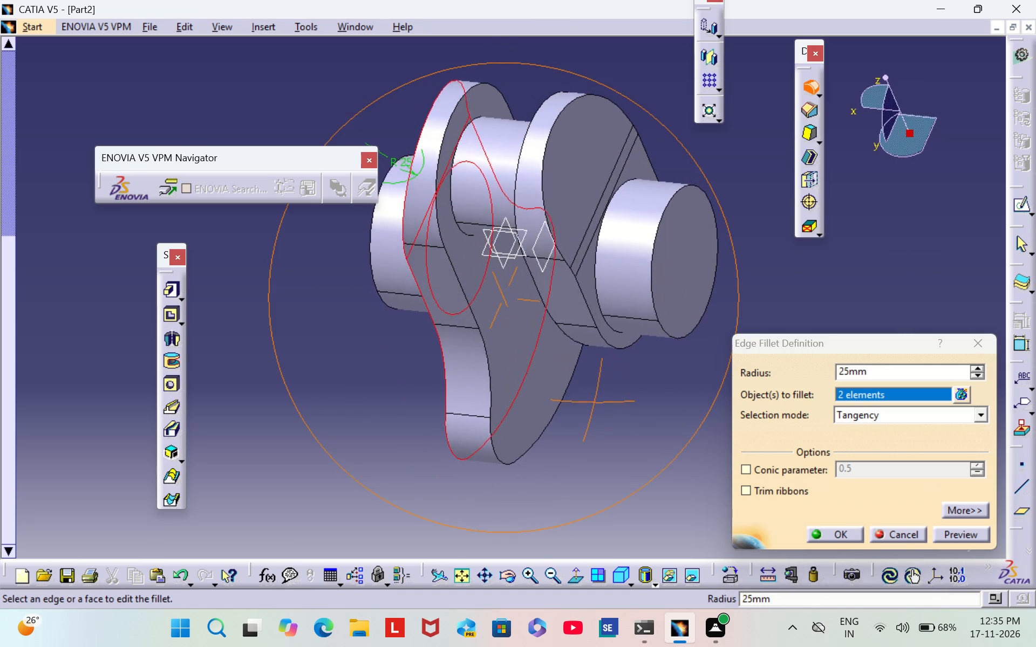
middle_click_drag(592, 403, 592, 404)
right_click_drag(592, 403, 592, 404)
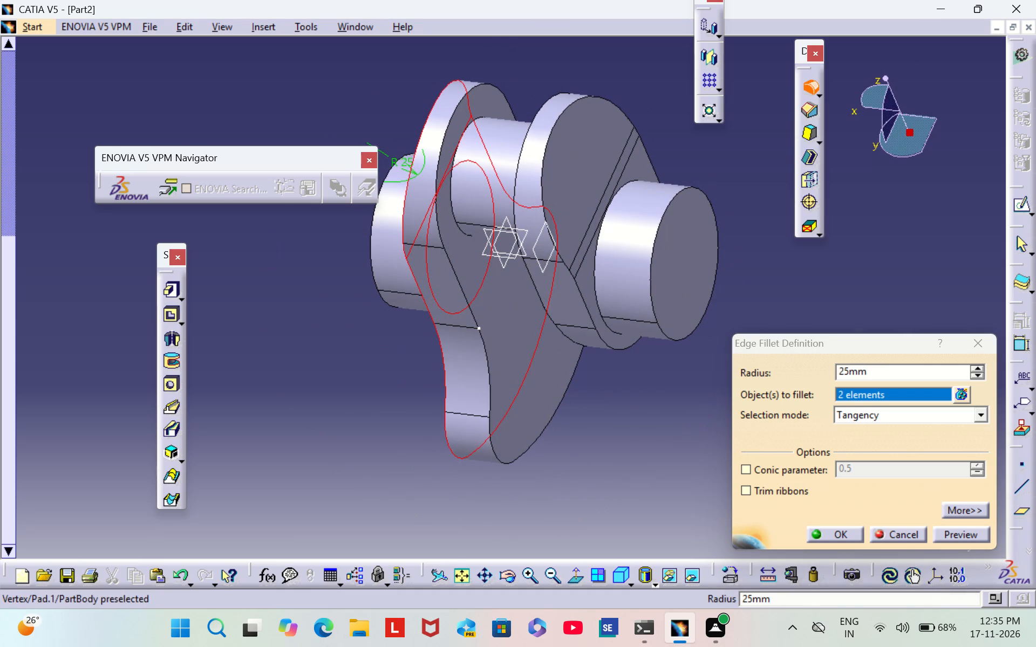
left_click(477, 303)
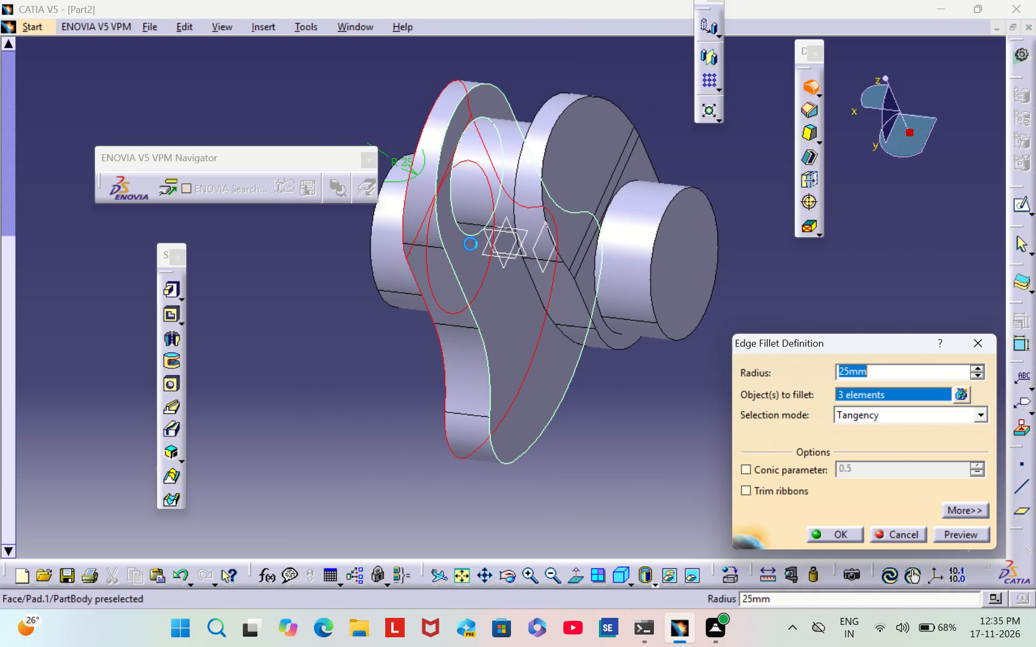
left_click(456, 216)
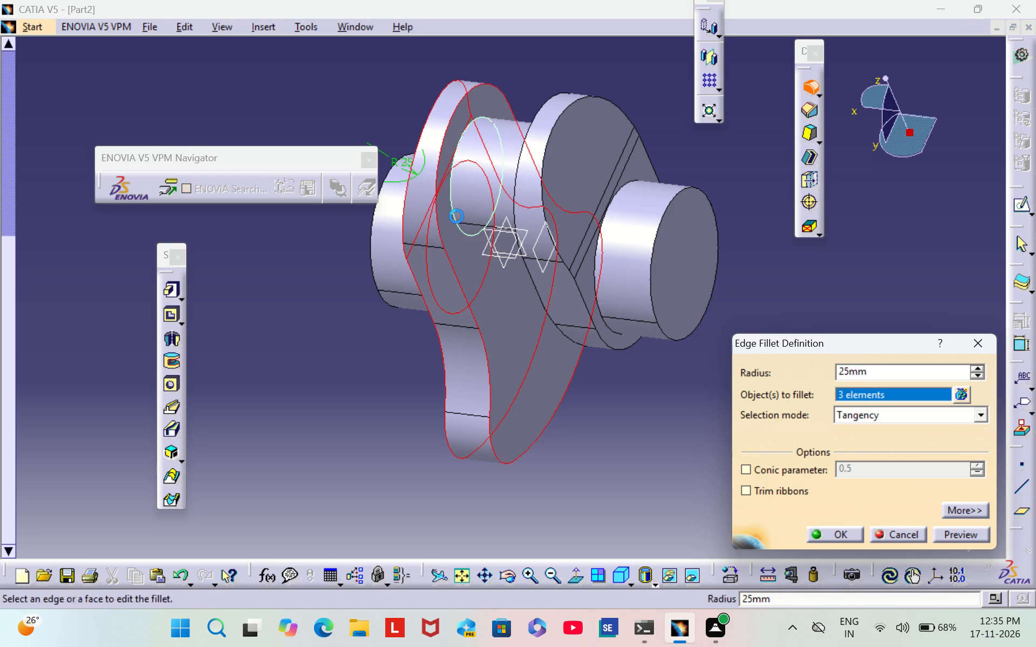
scroll(318, 348, "down", 2)
middle_click_drag(319, 348, 514, 359)
right_click_drag(322, 348, 514, 359)
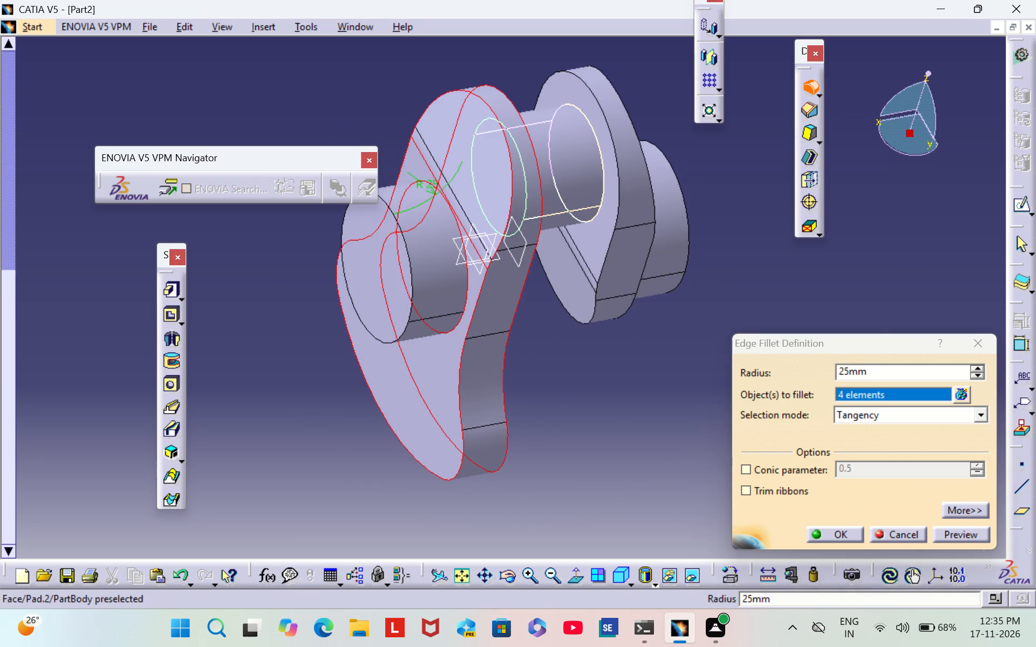
left_click(606, 204)
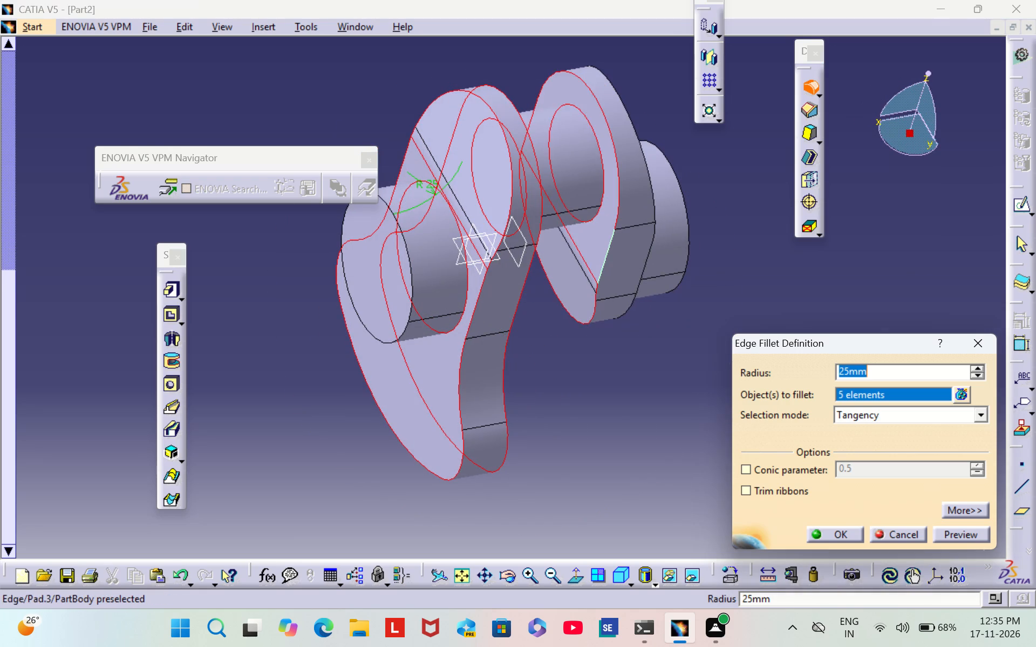
left_click(595, 252)
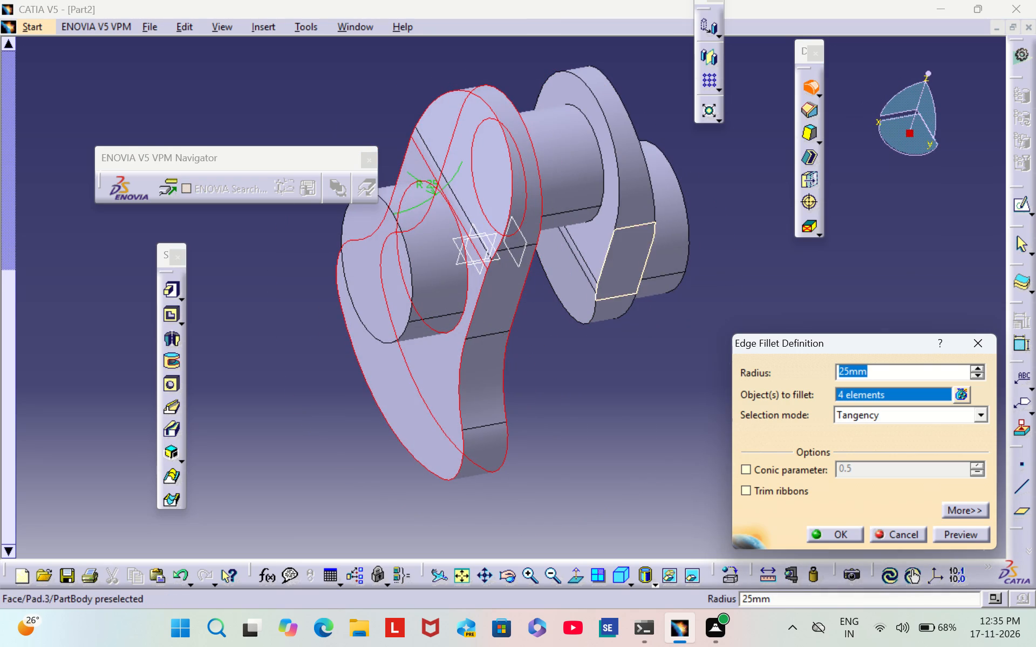
left_click(604, 176)
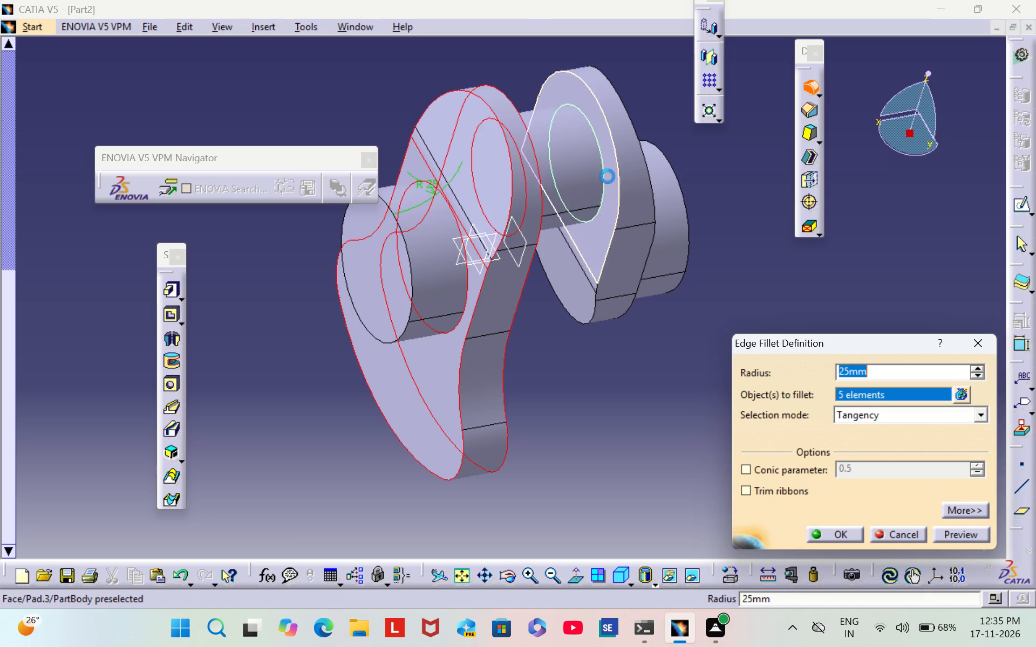
left_click_drag(600, 244, 612, 249)
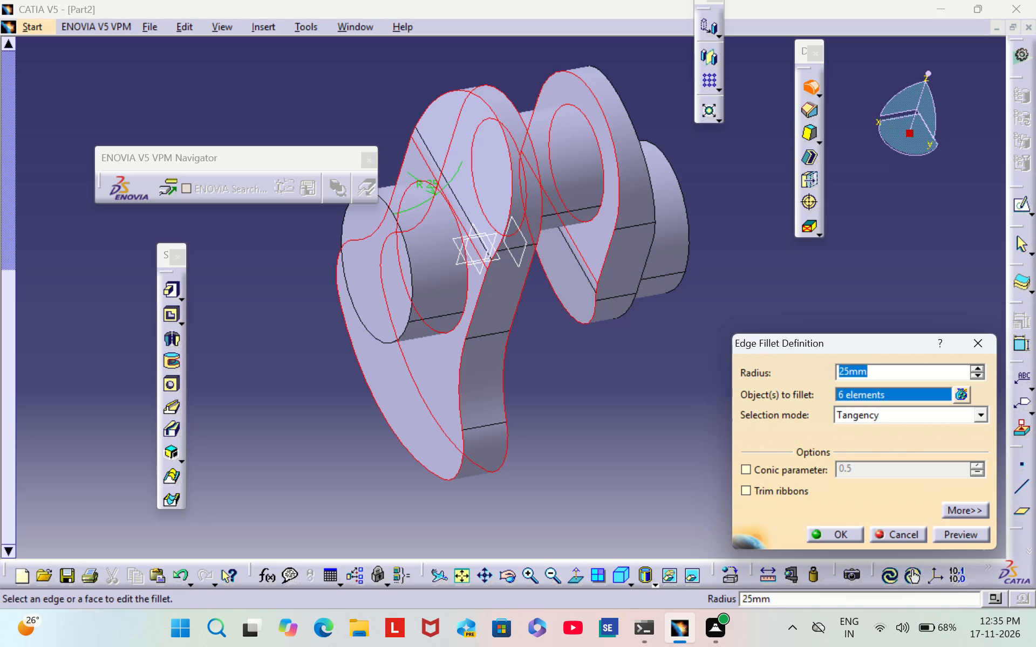
scroll(720, 309, "down", 2)
middle_click_drag(721, 309, 666, 322)
right_click_drag(721, 311, 455, 289)
scroll(713, 272, "down", 1)
middle_click_drag(714, 272, 532, 318)
right_click_drag(714, 272, 532, 318)
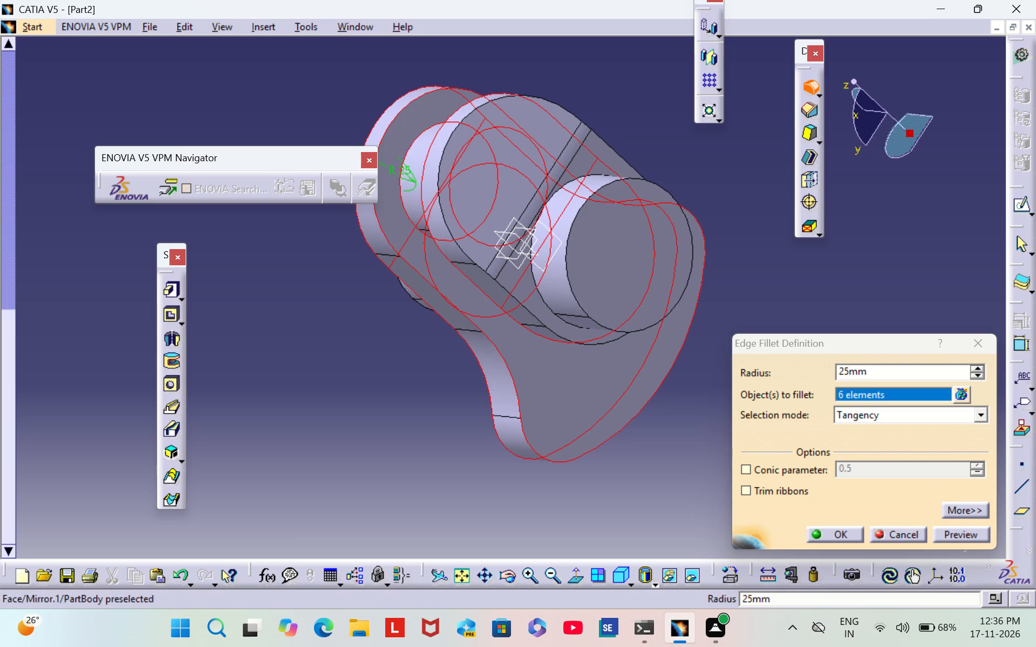
scroll(353, 475, "down", 1)
middle_click_drag(356, 475, 503, 499)
right_click_drag(358, 475, 503, 499)
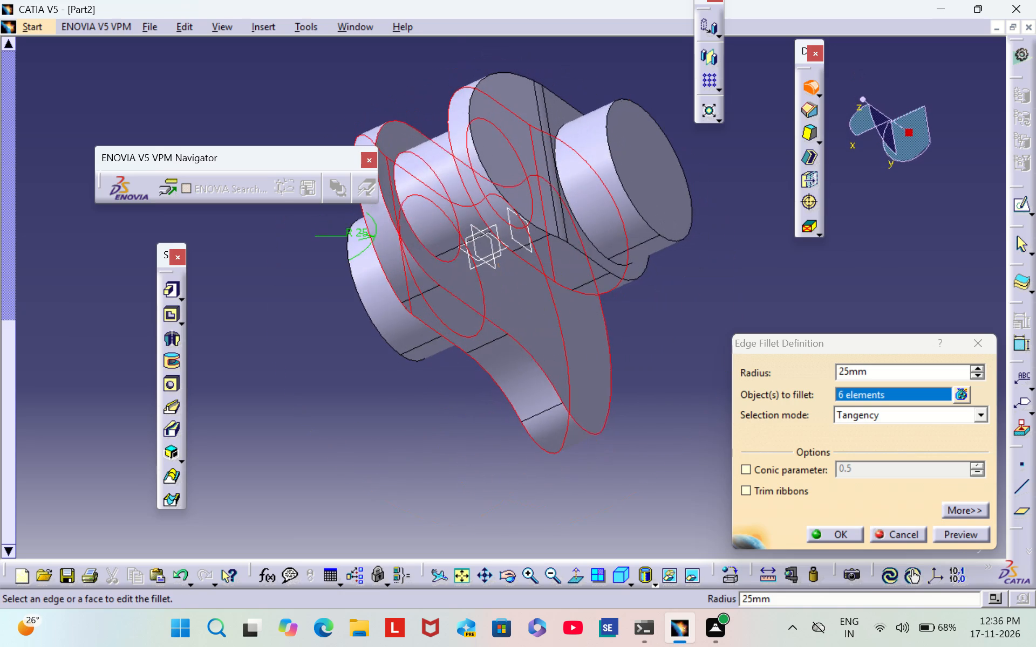
left_click(517, 95)
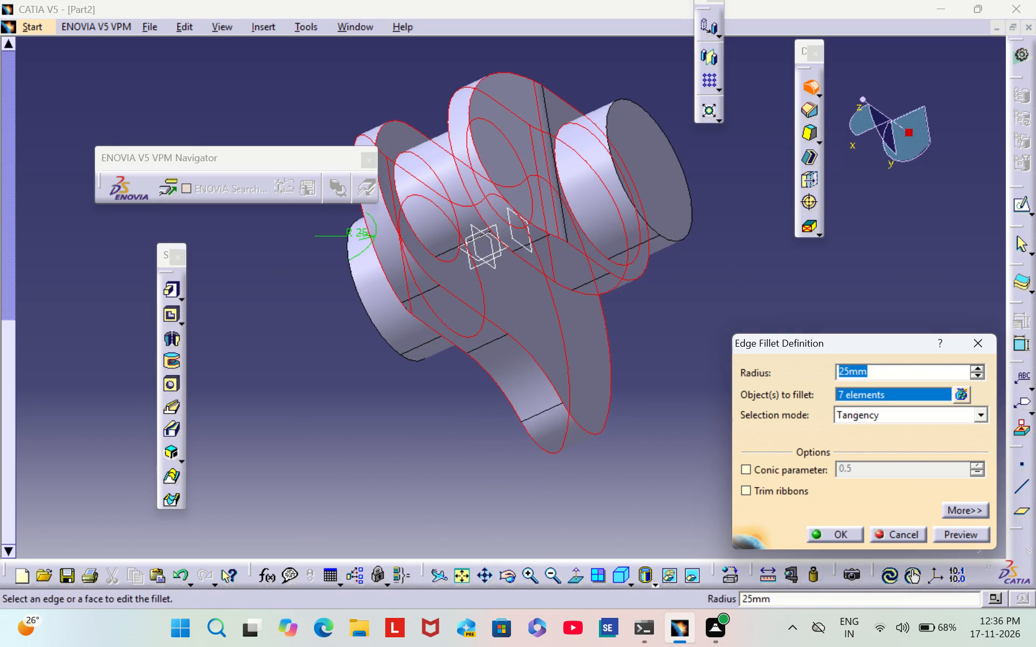
scroll(299, 460, "down", 3)
middle_click_drag(299, 460, 430, 311)
right_click_drag(301, 459, 429, 311)
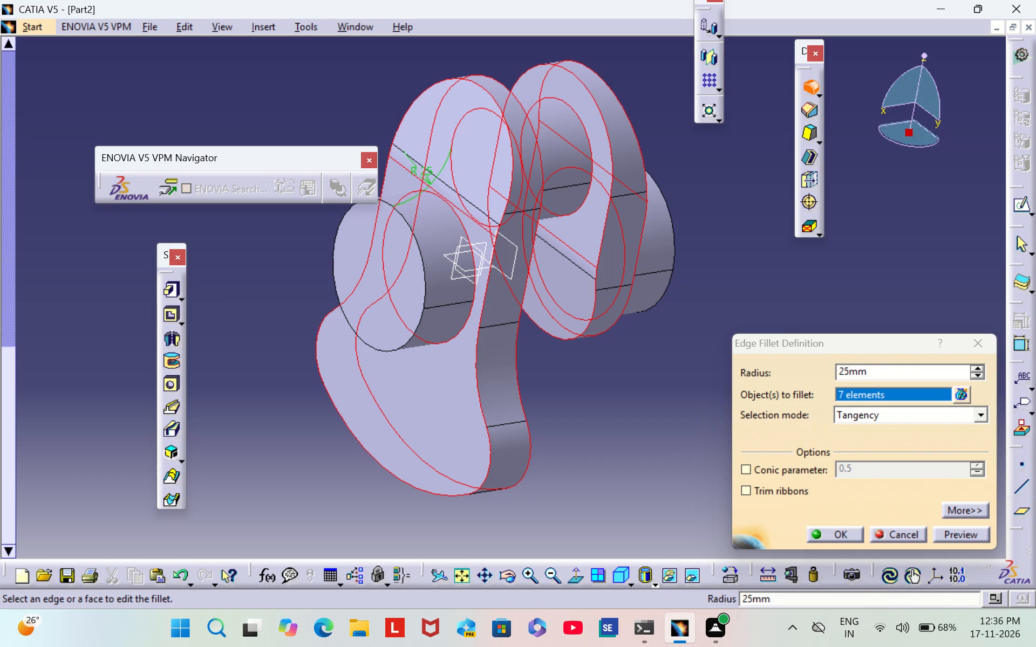
left_click(883, 374)
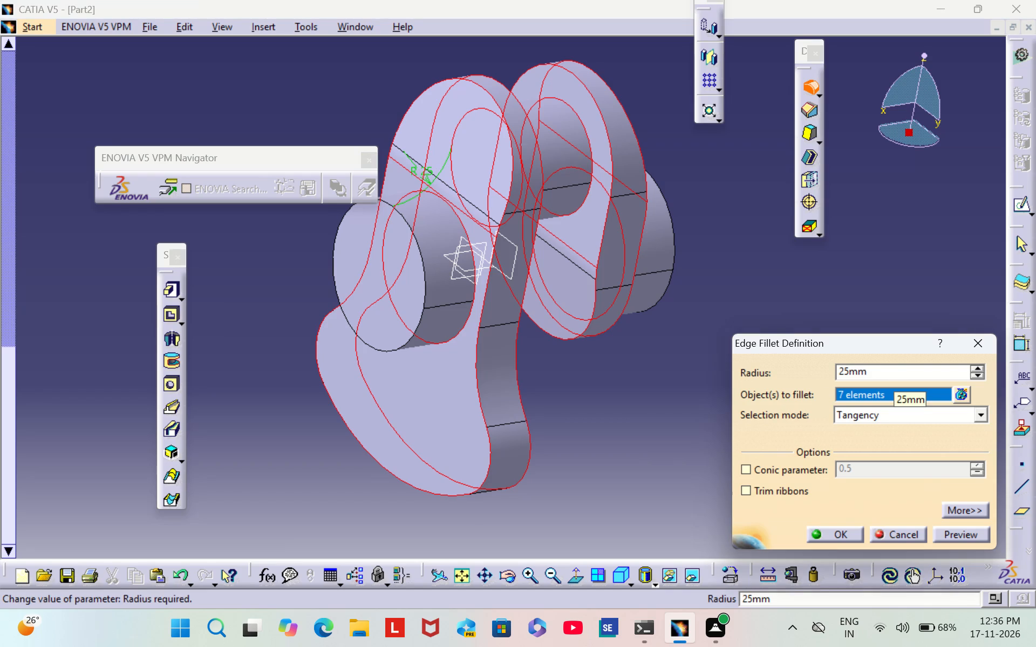
key("BackSpace")
key("BackSpace")
key("BackSpace")
key("BackSpace")
key("BackSpace")
key("BackSpace")
key("BackSpace")
key("BackSpace")
key("BackSpace")
key("BackSpace")
key("BackSpace")
key("BackSpace")
key("2")
type(".5")
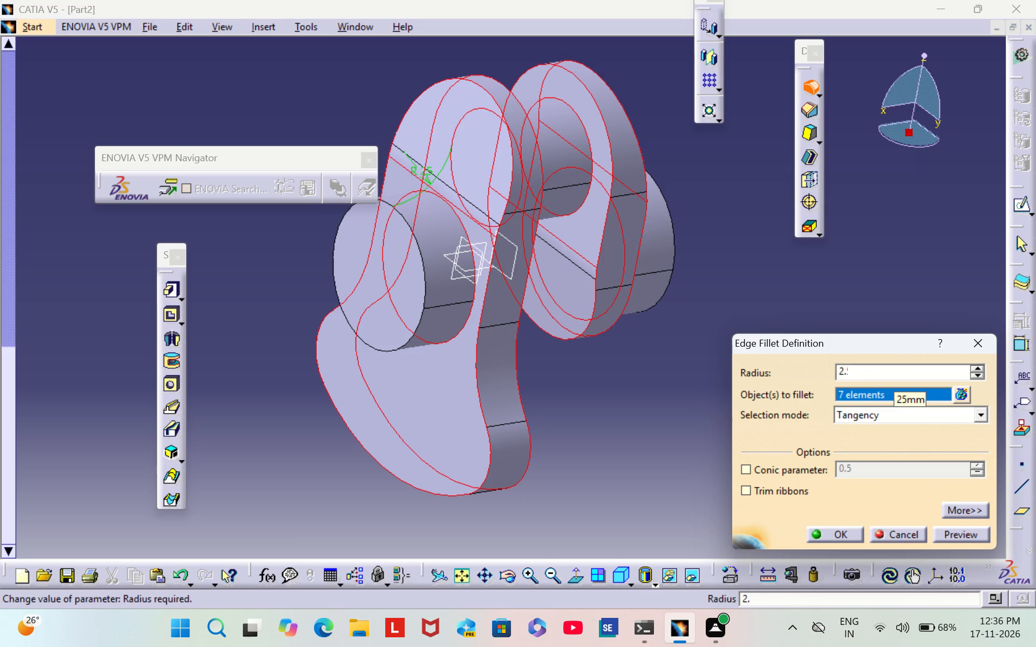
key("Return")
left_click(806, 362)
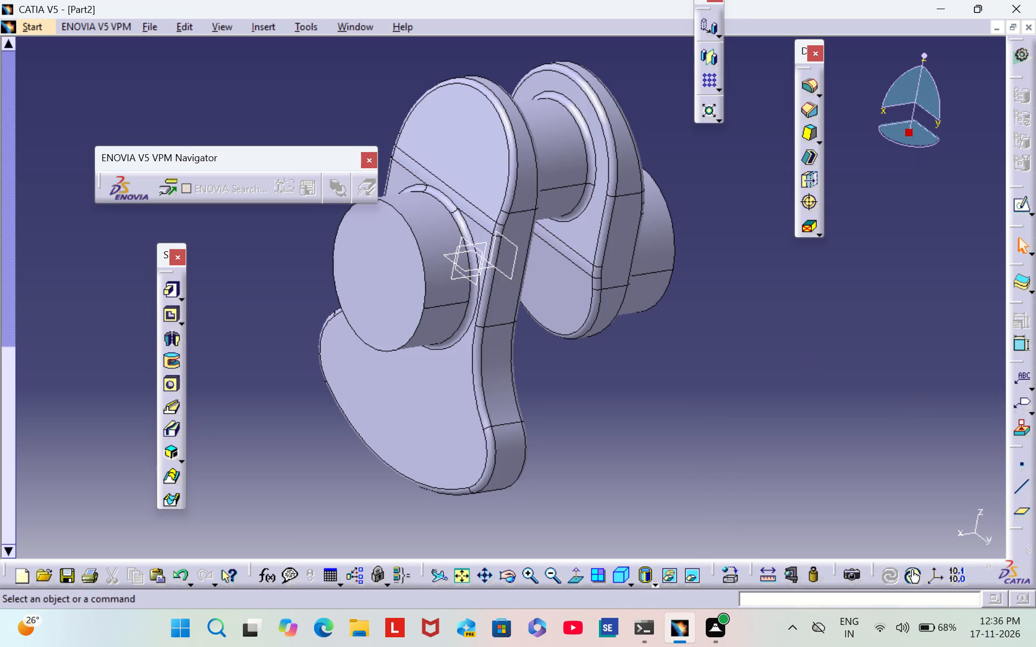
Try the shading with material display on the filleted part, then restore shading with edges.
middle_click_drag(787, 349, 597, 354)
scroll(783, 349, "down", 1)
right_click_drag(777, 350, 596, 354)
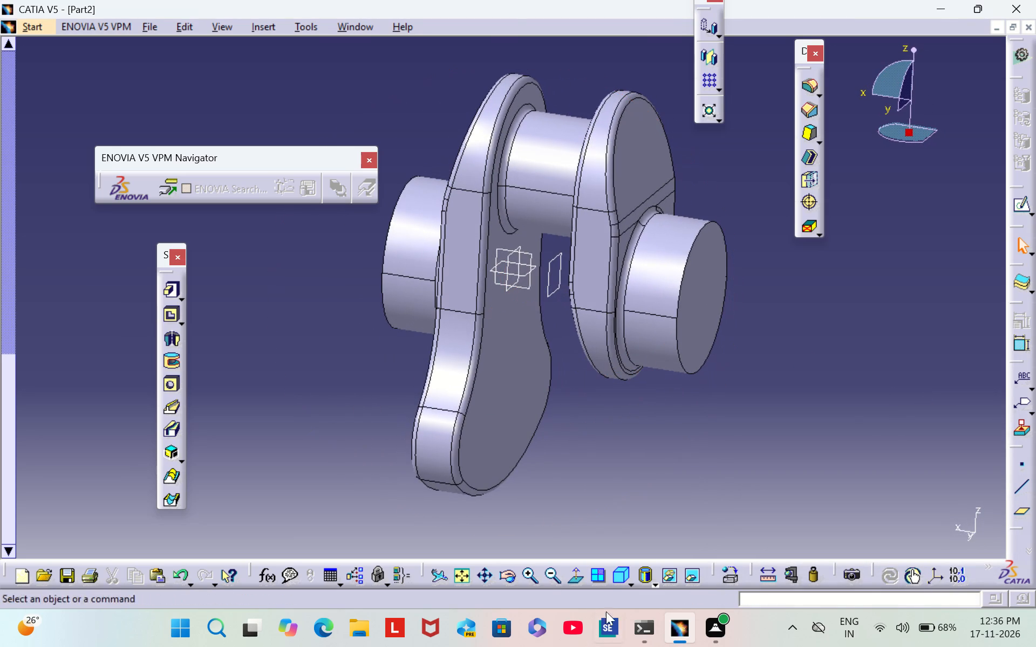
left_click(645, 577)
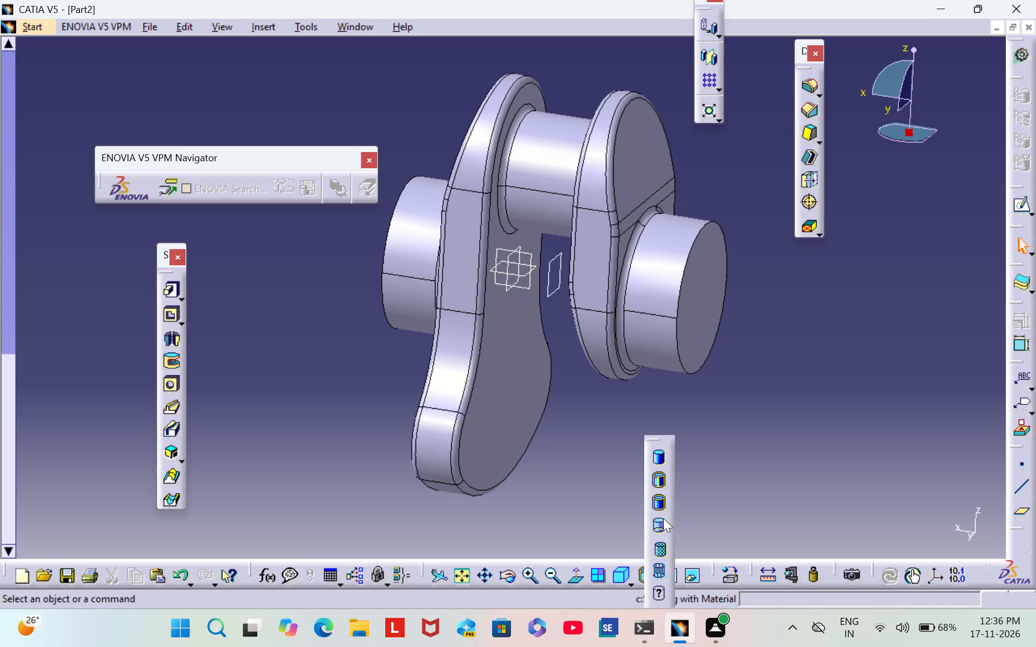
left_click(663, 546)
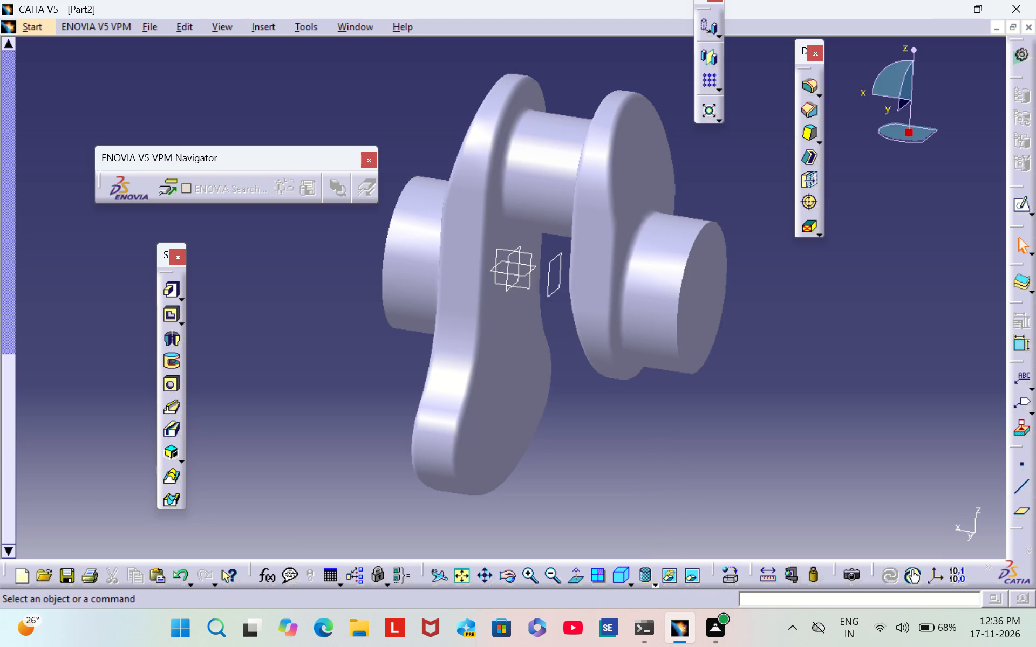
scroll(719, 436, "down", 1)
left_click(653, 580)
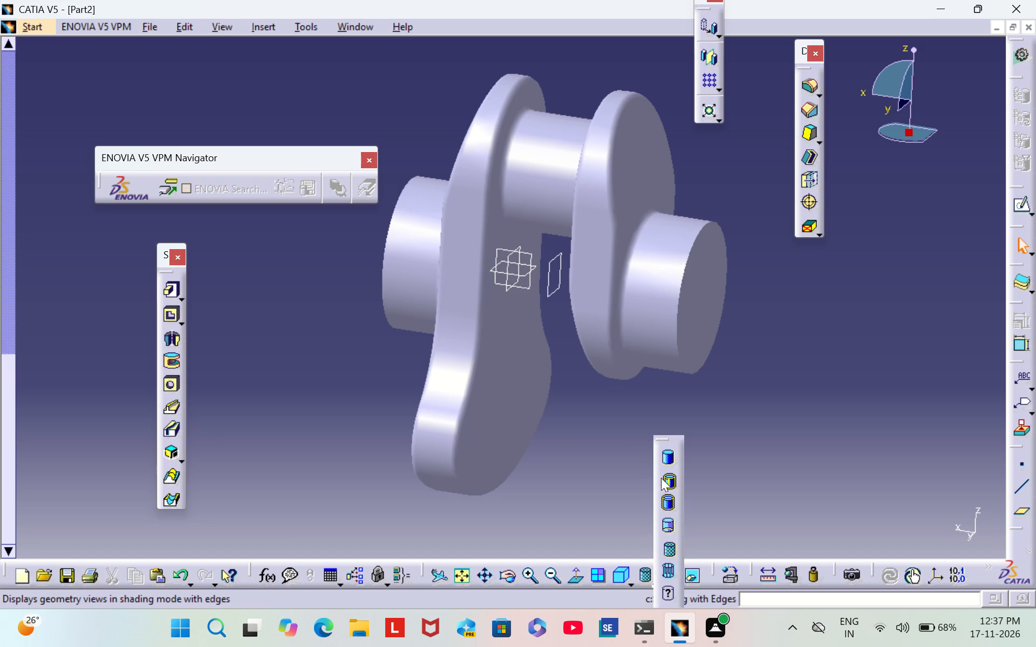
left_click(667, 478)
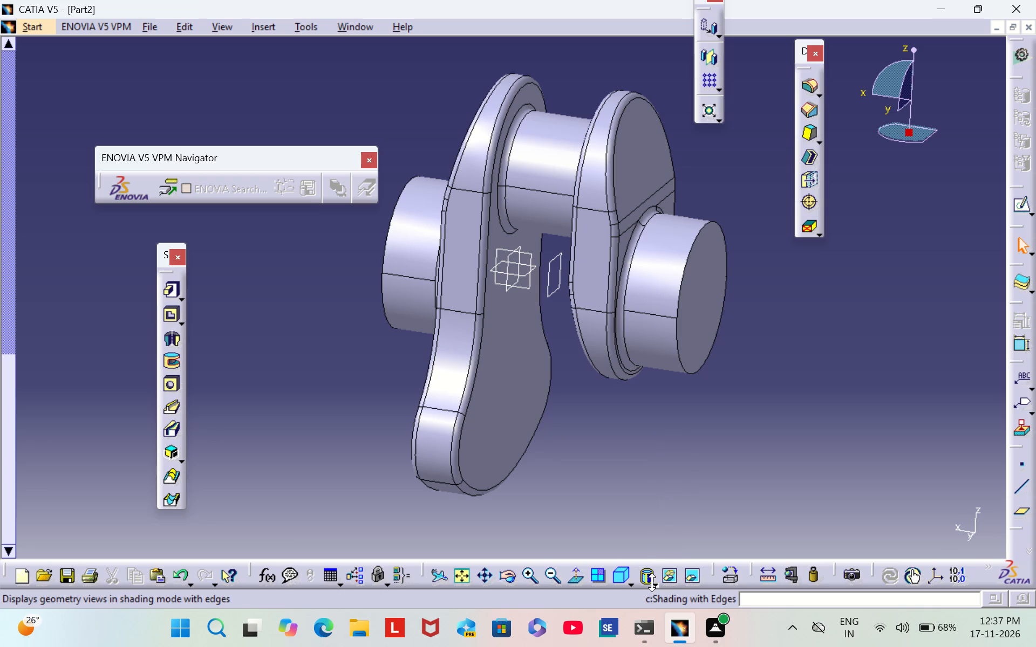
Set the display mode to shading with edges but without smooth edges.
left_click(652, 582)
left_click(665, 500)
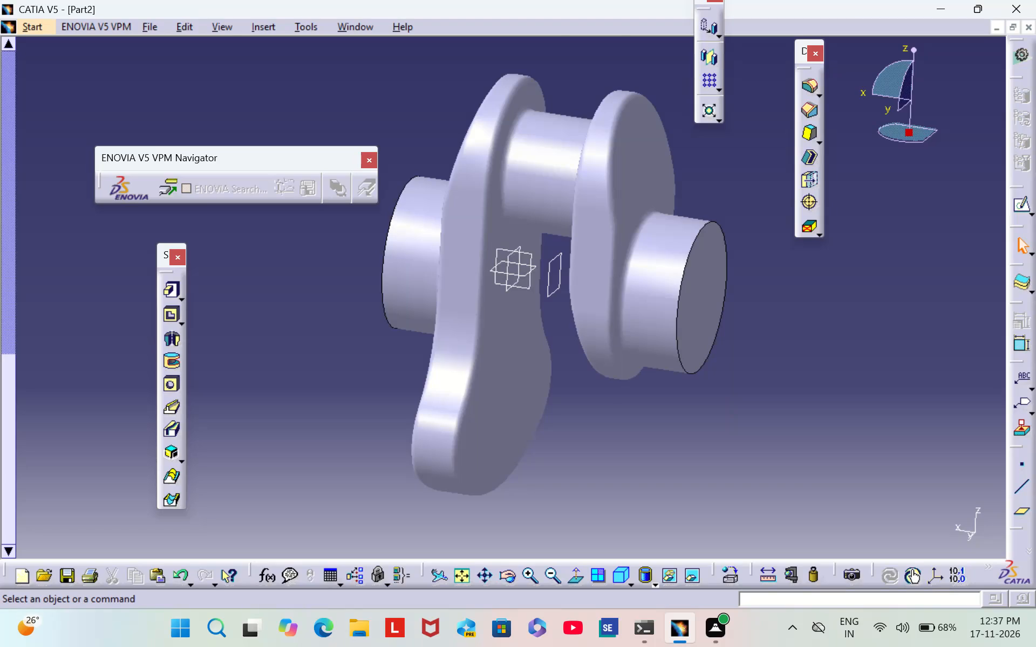
Inspect the filleted part in the standard right view, then in the isometric view at a smaller zoom.
left_click(632, 586)
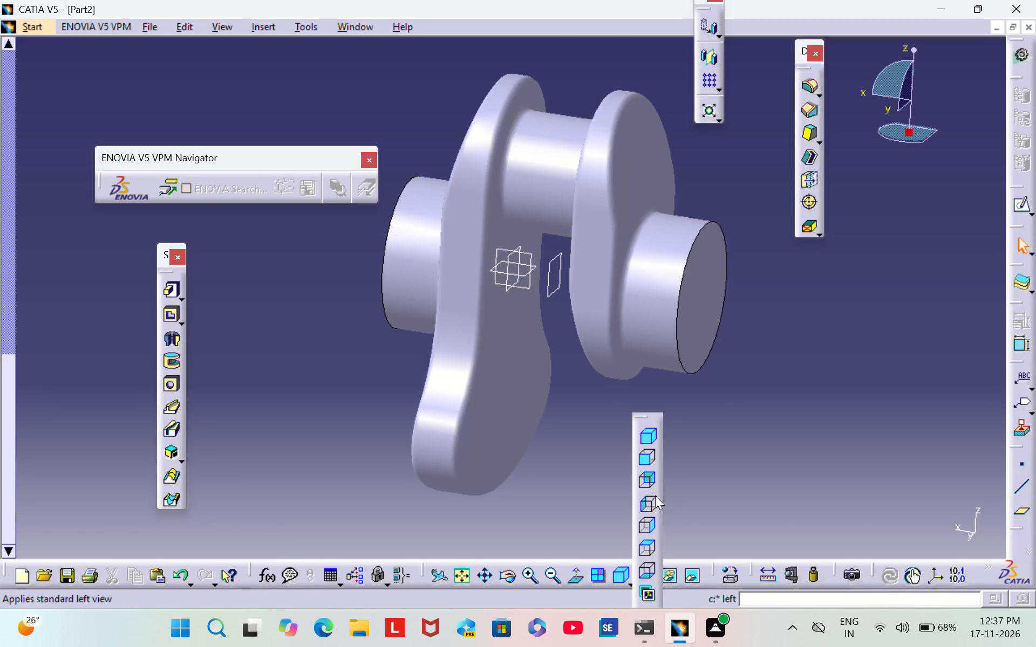
left_click(653, 533)
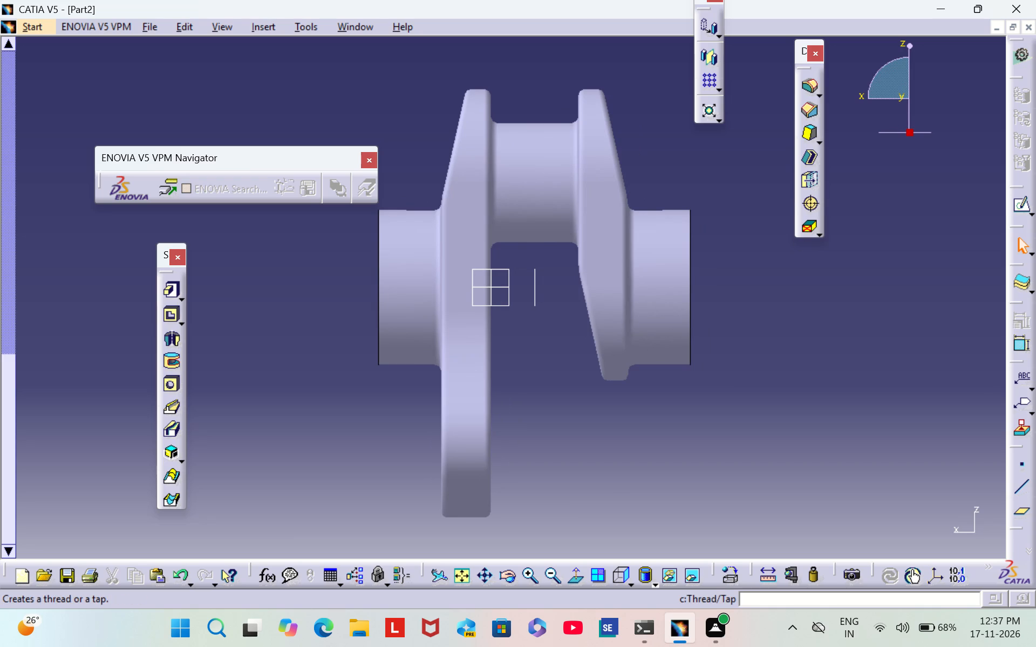
left_click(621, 568)
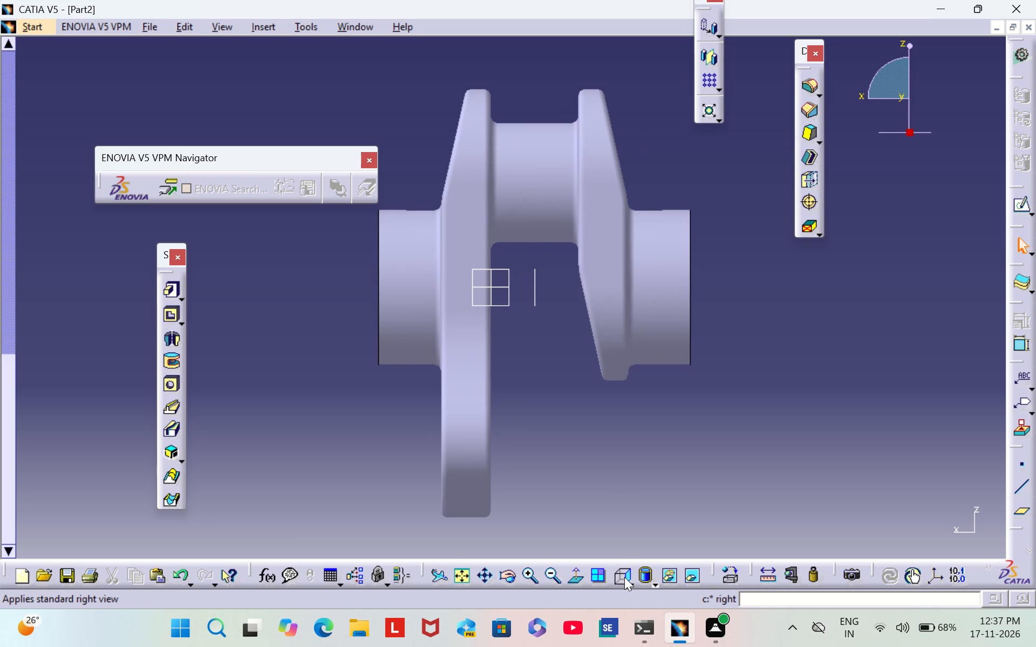
left_click(631, 581)
left_click(646, 431)
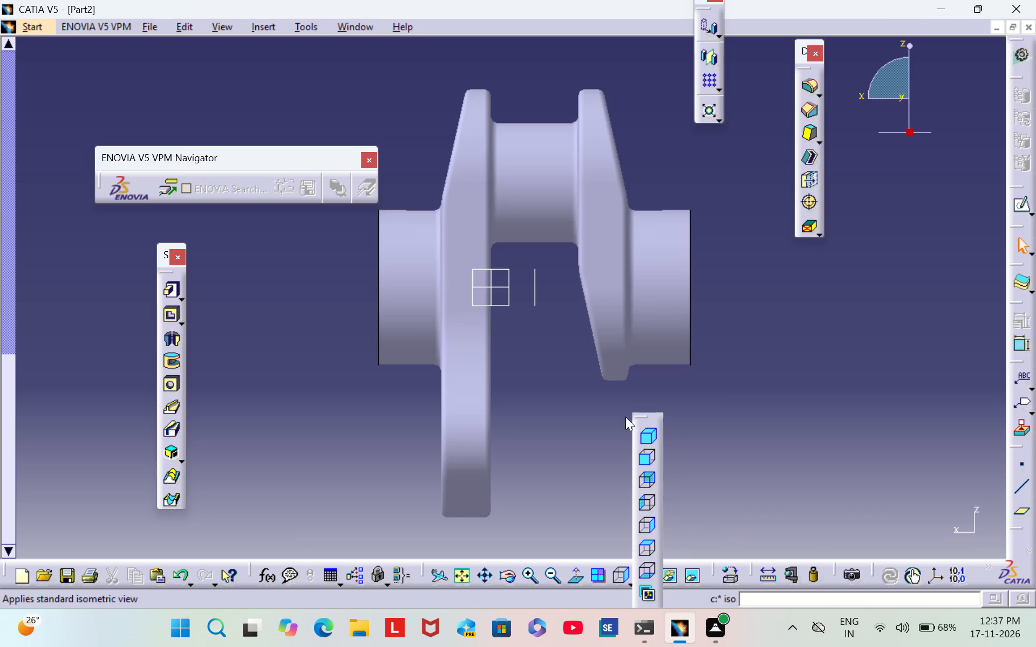
scroll(324, 445, "down", 1)
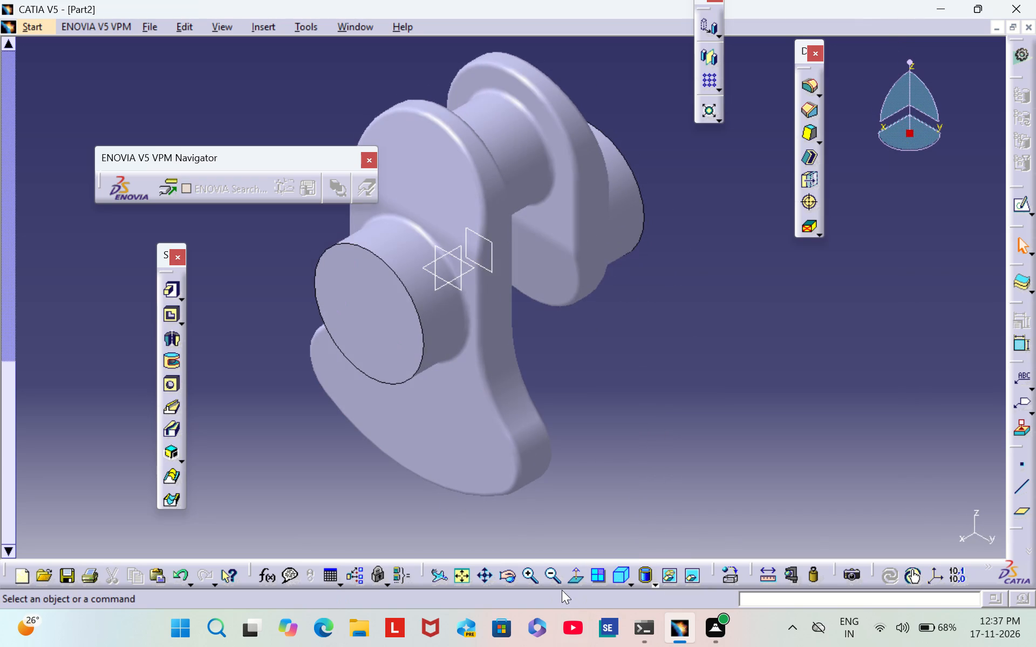
left_click(553, 585)
scroll(24, 367, "up", 8)
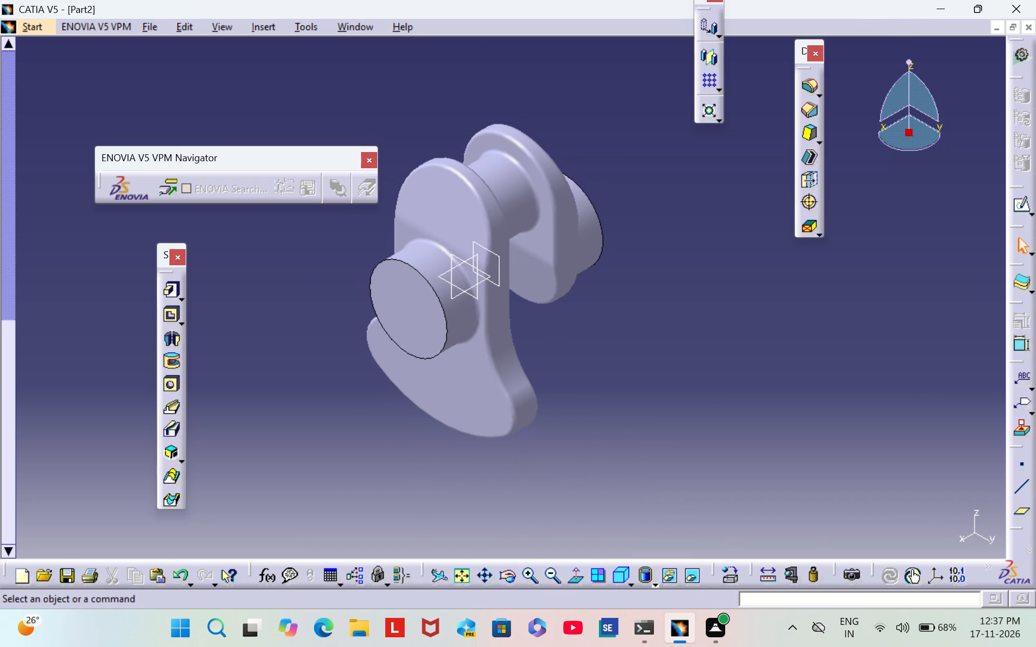
Bring the specification tree back into view and expand PartBody to show its features.
scroll(53, 334, "up", 10)
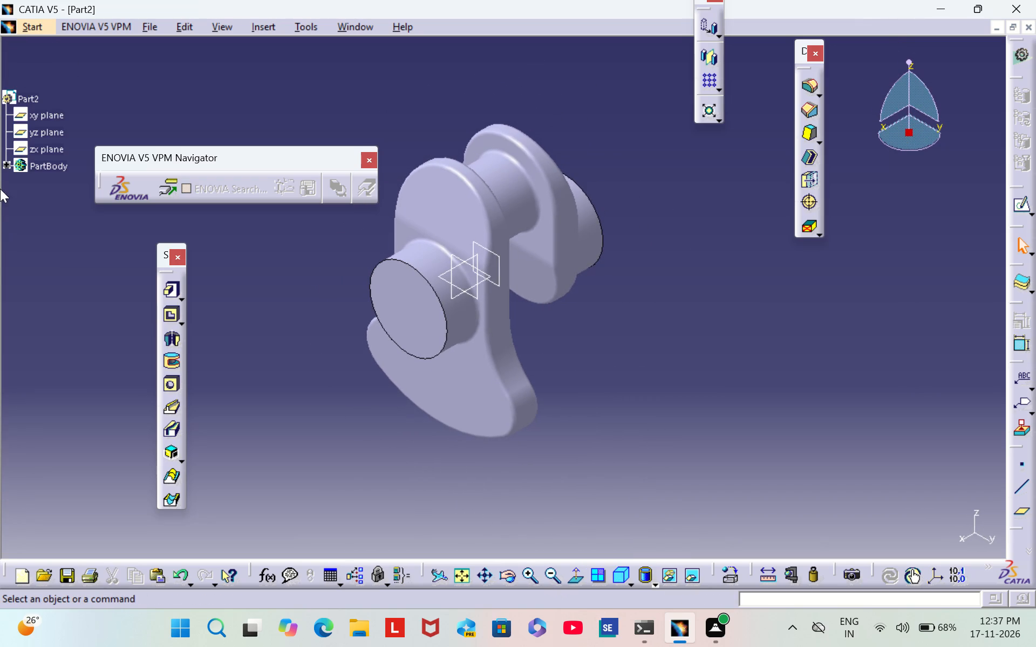
left_click(4, 164)
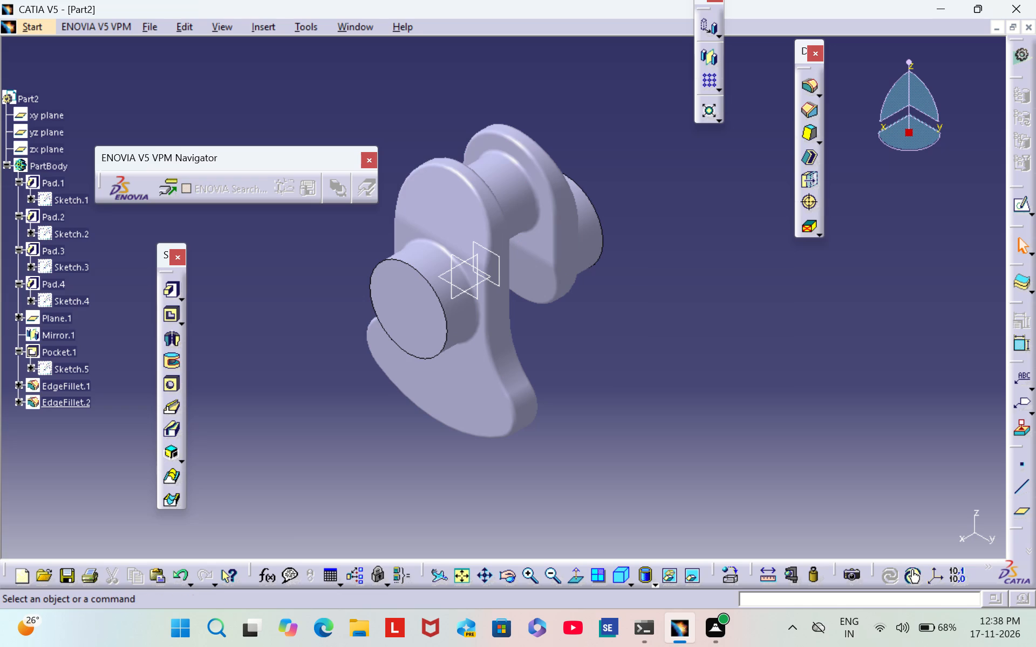
Rename PartBody as BODY 1.
right_click(47, 165)
left_click(125, 235)
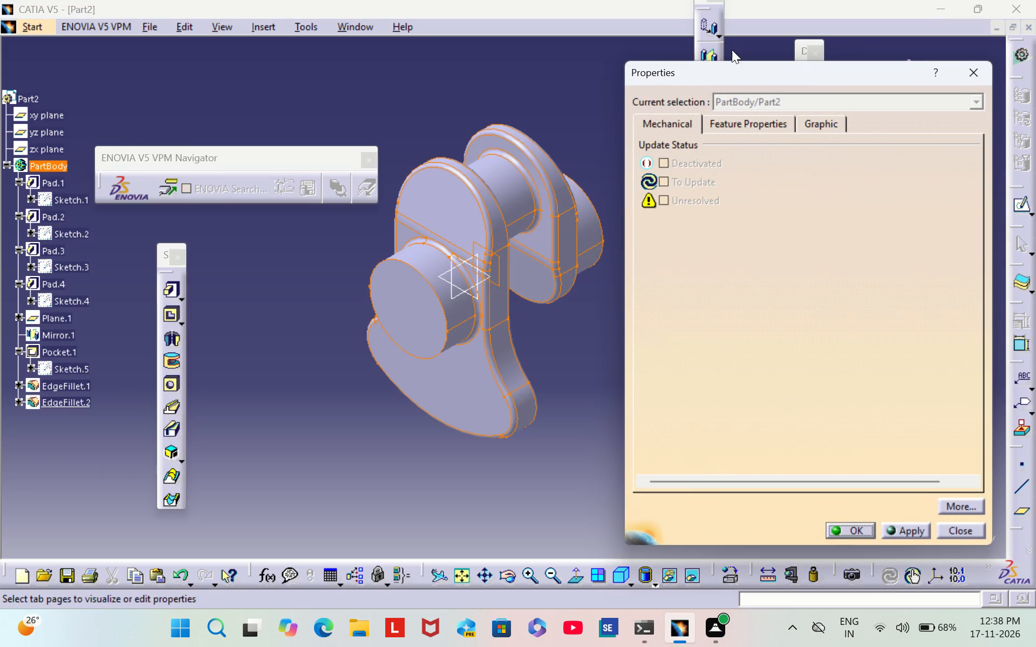
left_click(759, 123)
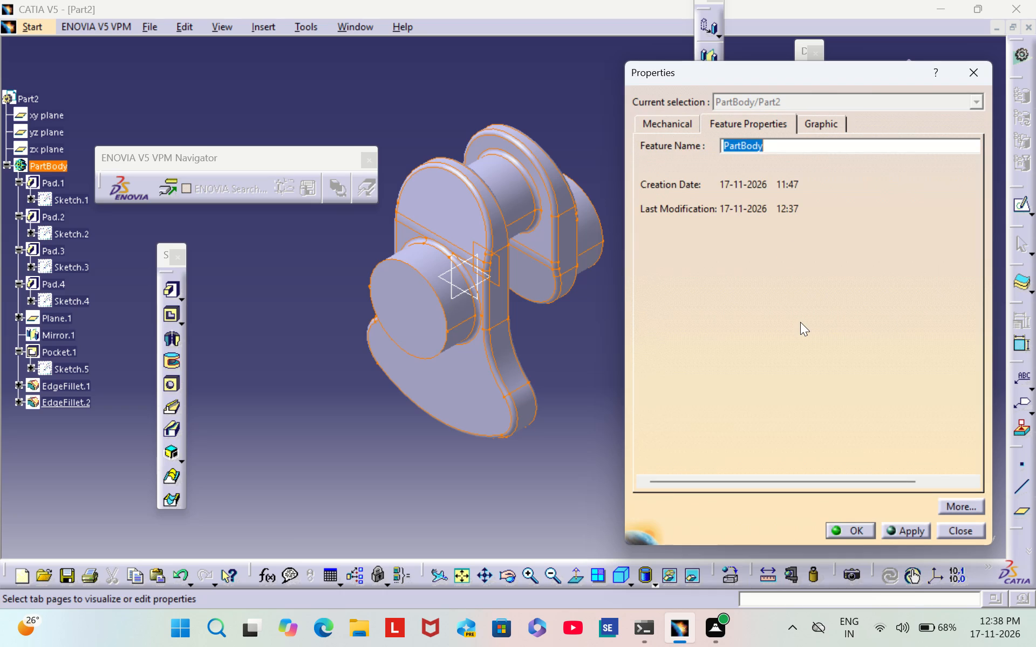
key("BackSpace")
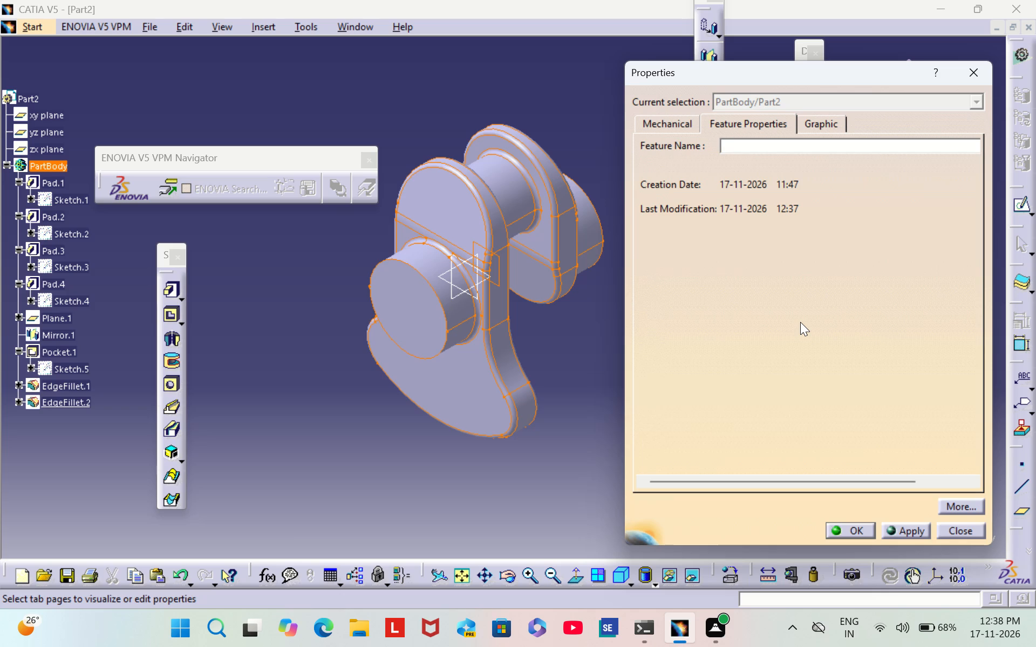
type("BODY 1")
left_click(846, 526)
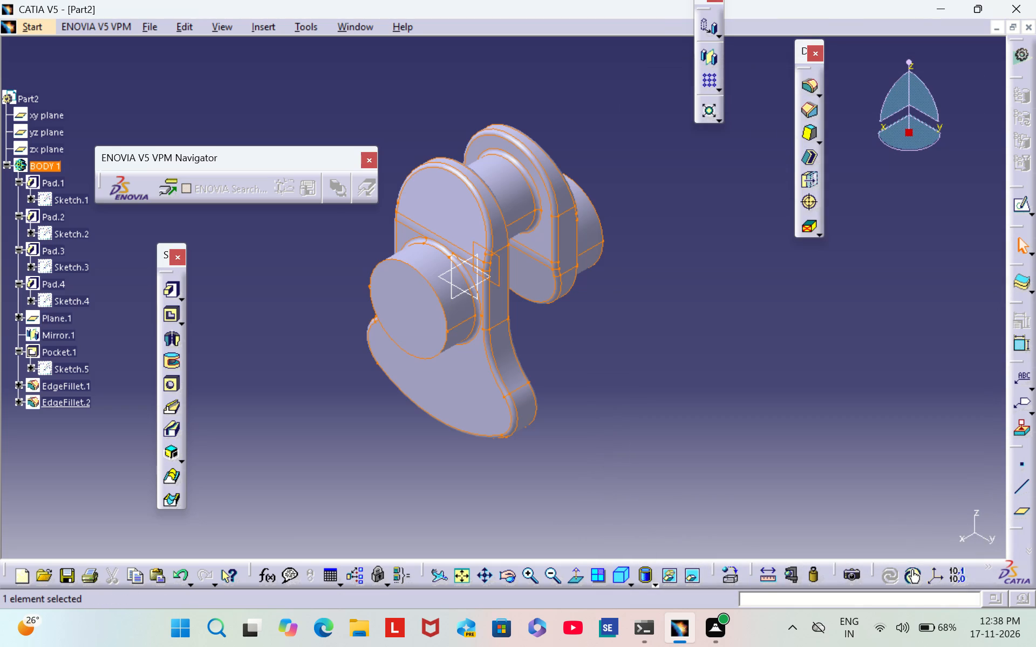
left_click(257, 265)
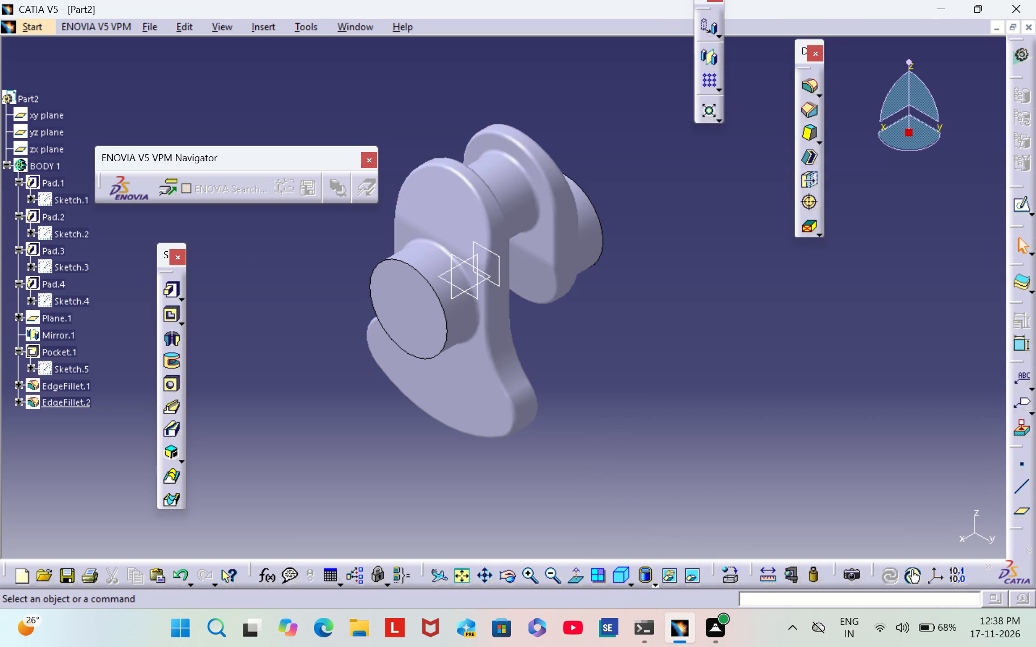
Copy BODY 1 and paste it into Part2 as a second body.
left_click(56, 168)
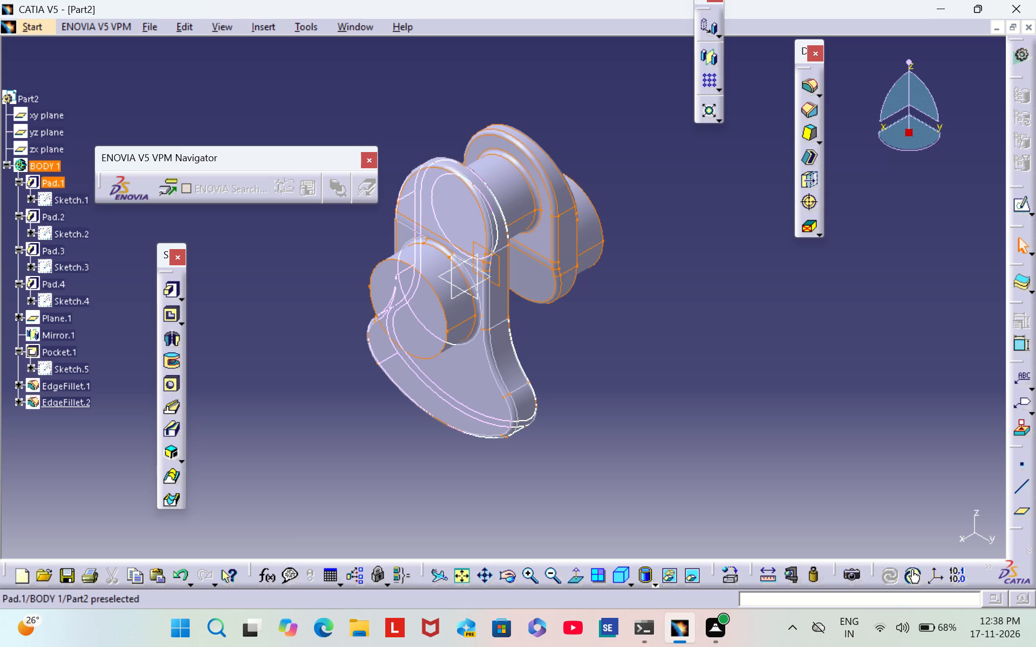
right_click(45, 163)
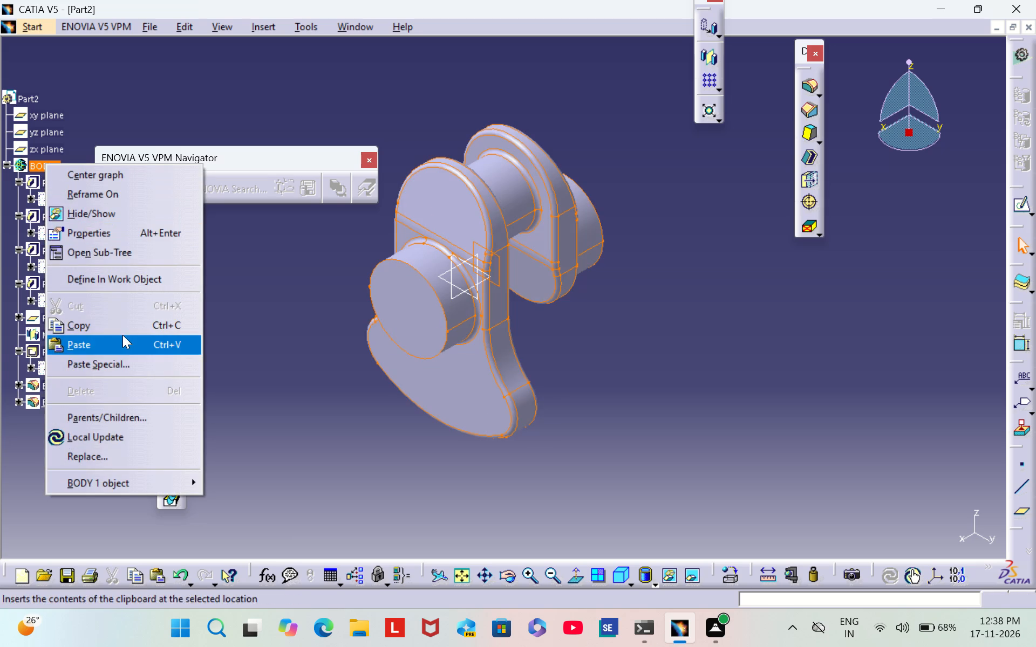
left_click(122, 325)
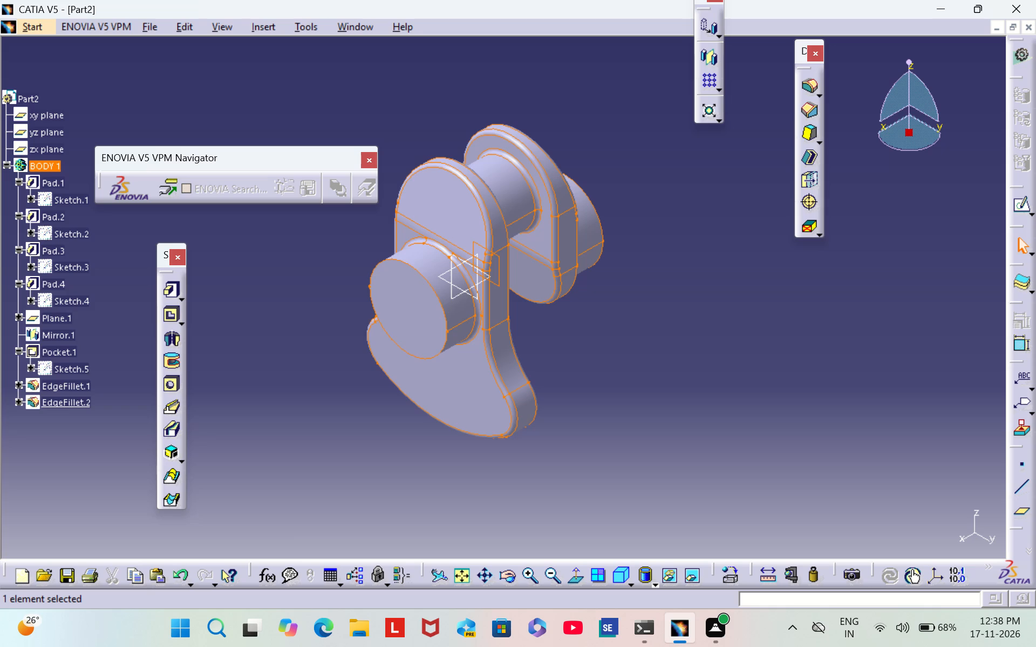
left_click(179, 25)
left_click(277, 154)
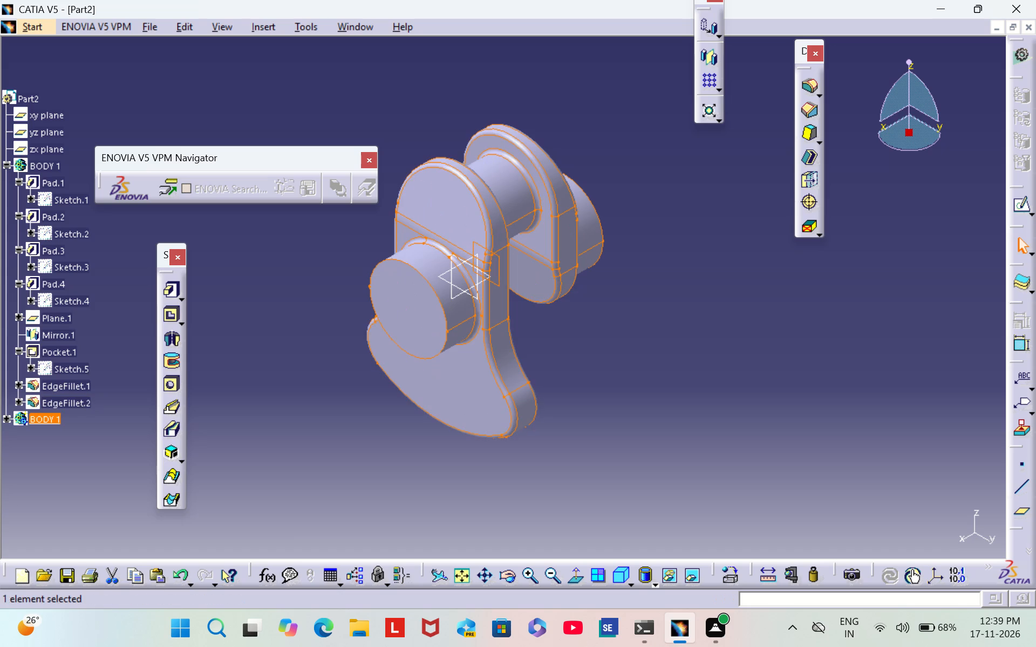
Rename the pasted copy of the body as BODY 2.
right_click(37, 418)
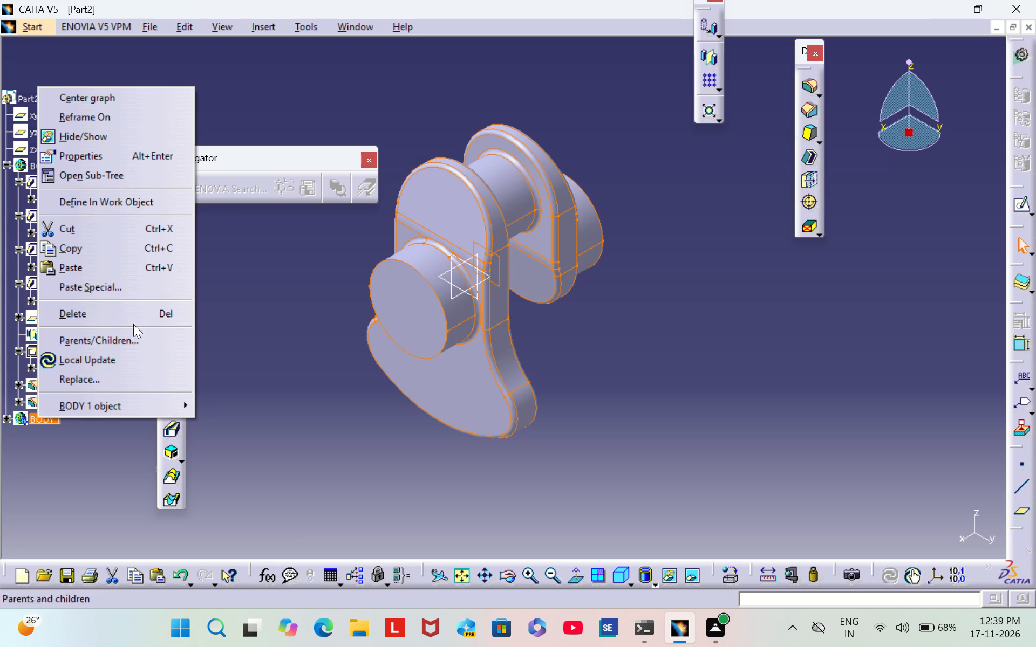
left_click(131, 158)
right_click_drag(1023, 331, 896, 95)
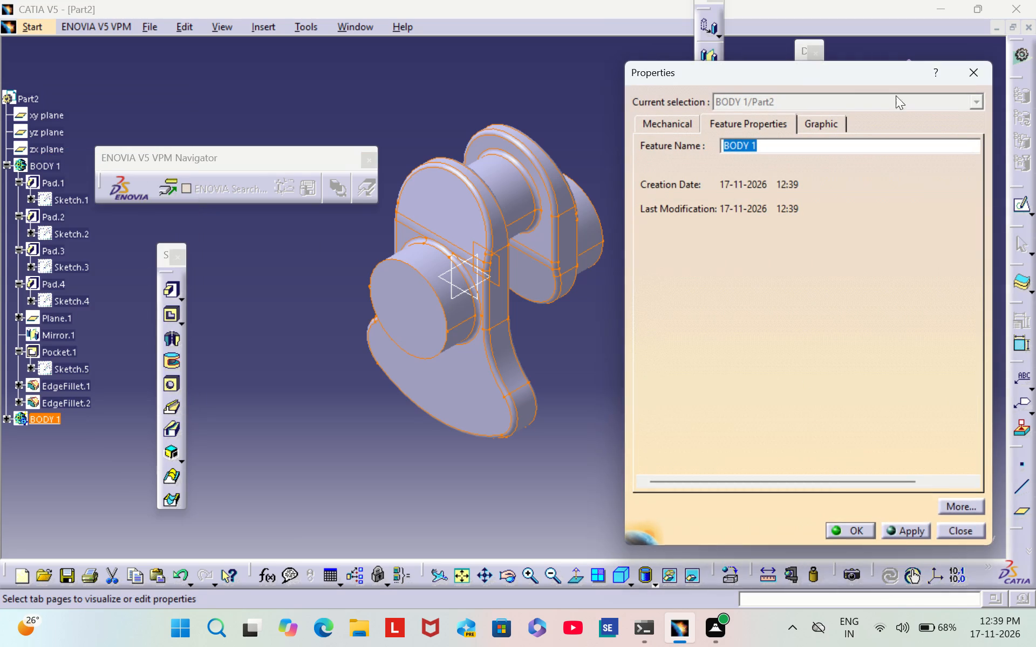
right_click_drag(896, 95, 853, 84)
key("BackSpace")
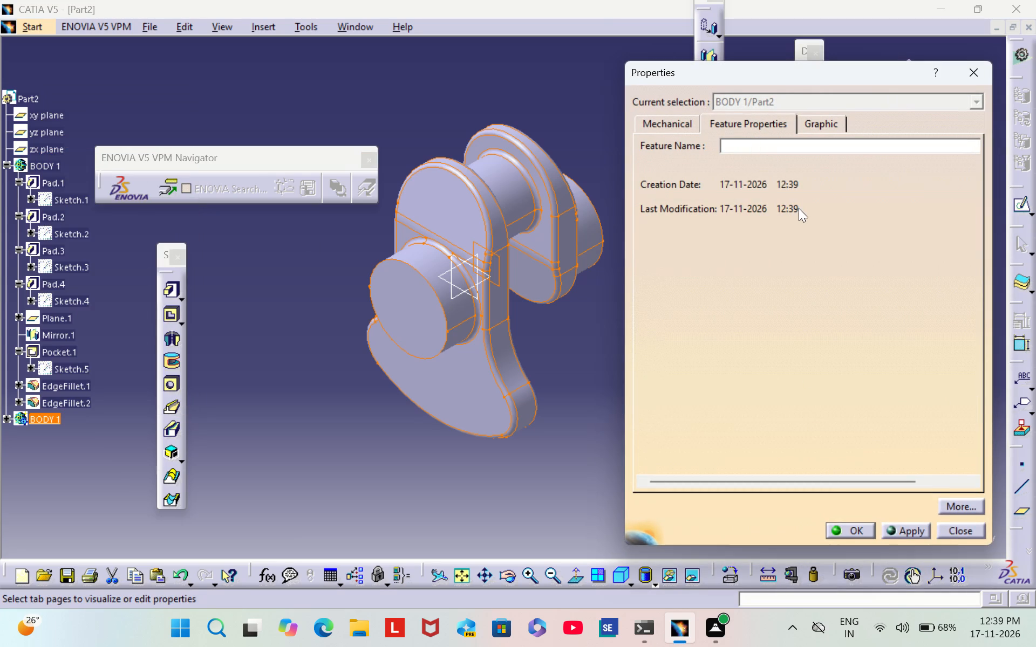
key("b")
key("o")
type("DY 2")
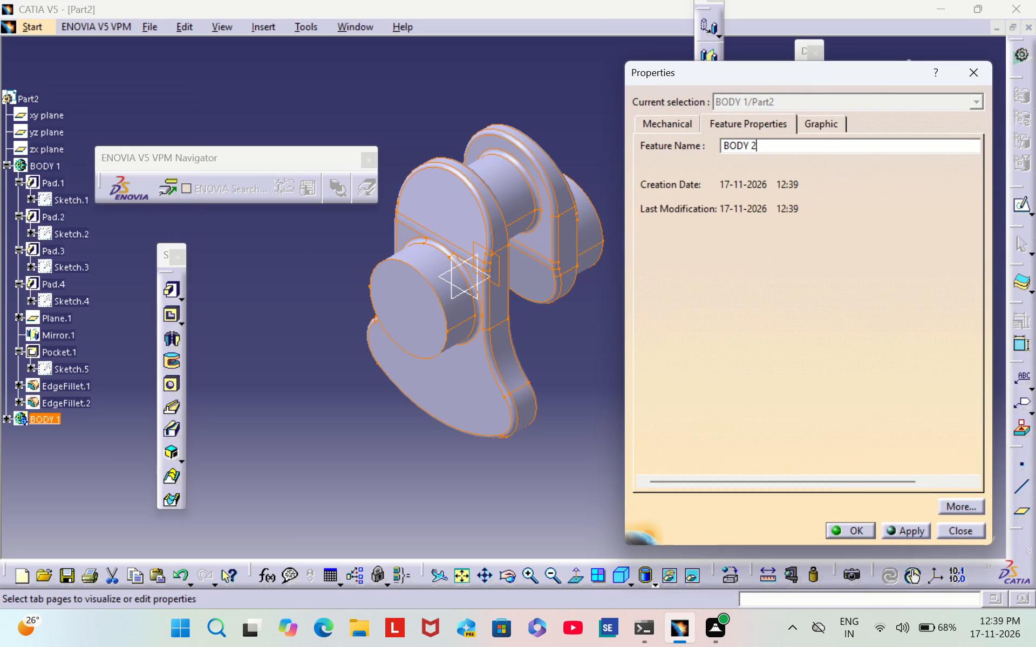
left_click(864, 526)
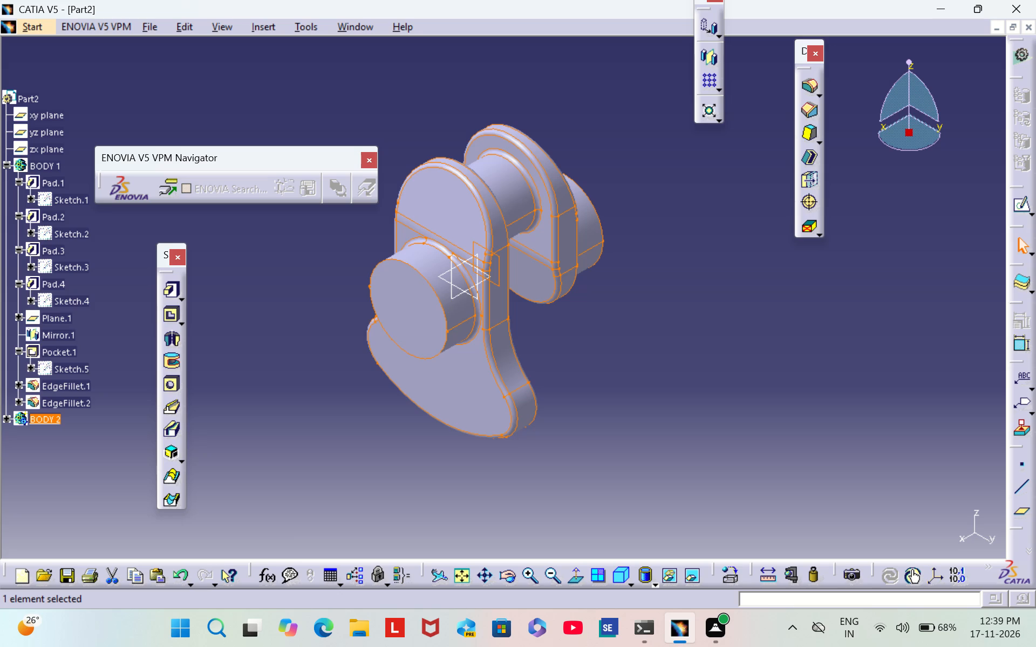
Expand BODY 2 in the specification tree to show its features.
left_click(5, 421)
scroll(124, 485, "down", 2)
middle_click_drag(124, 485, 156, 320)
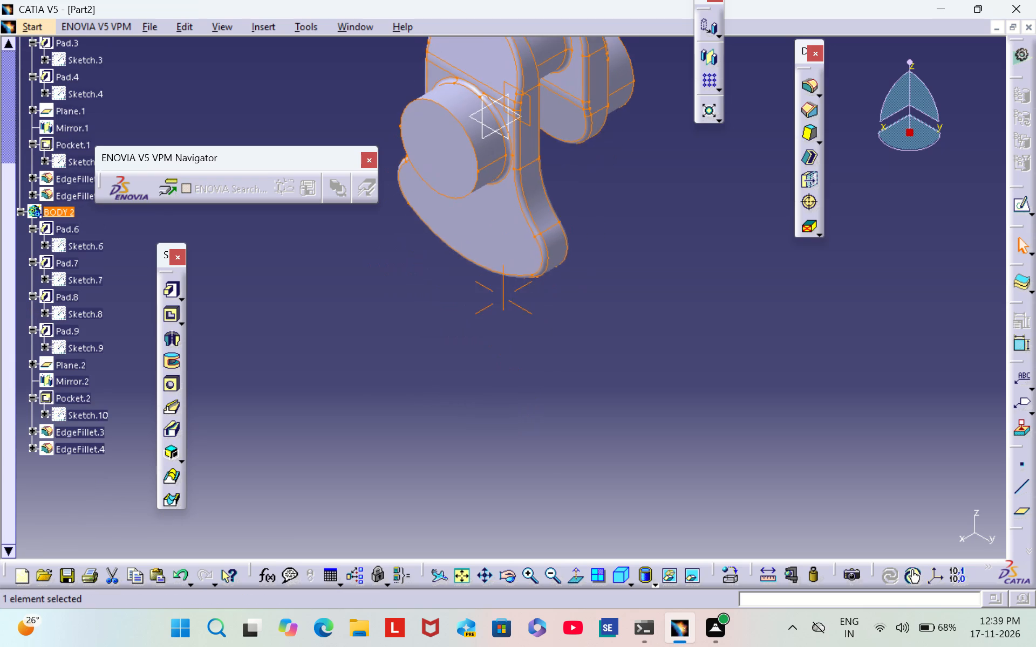
middle_click_drag(156, 320, 138, 439)
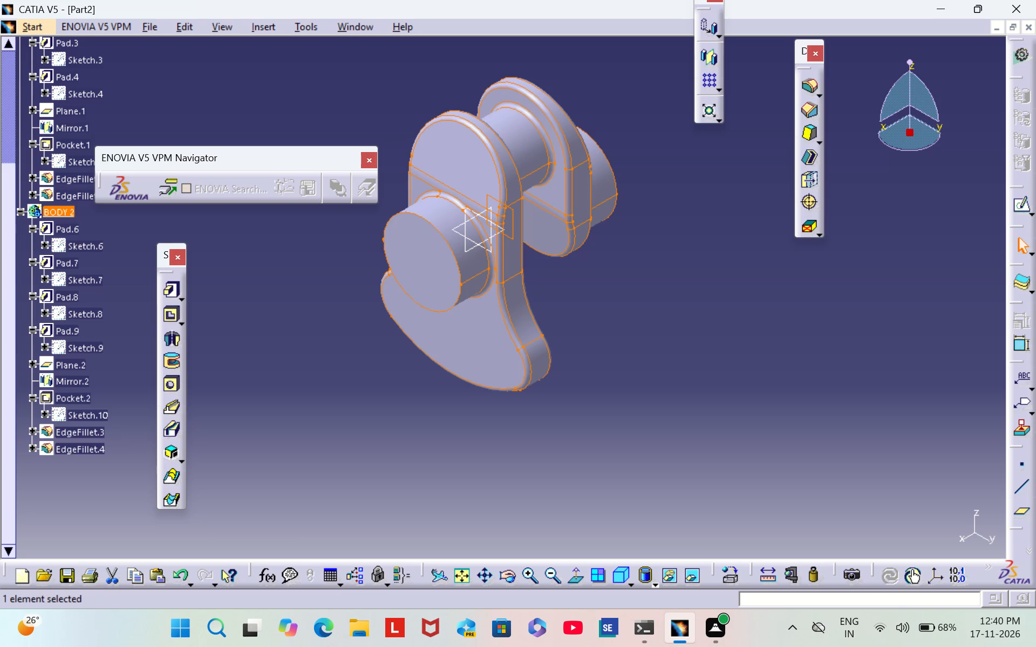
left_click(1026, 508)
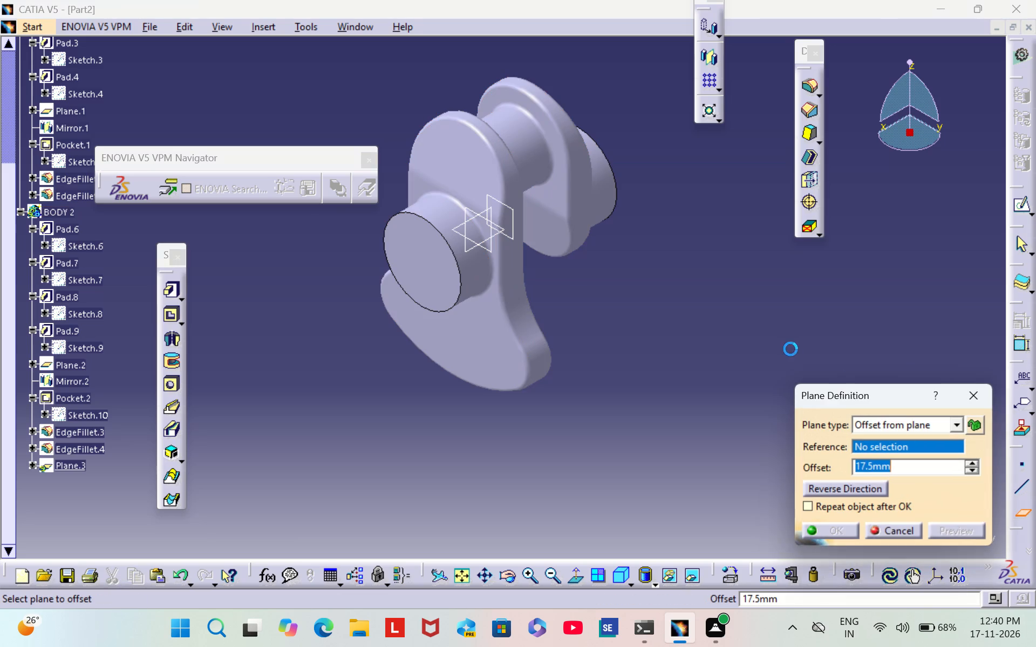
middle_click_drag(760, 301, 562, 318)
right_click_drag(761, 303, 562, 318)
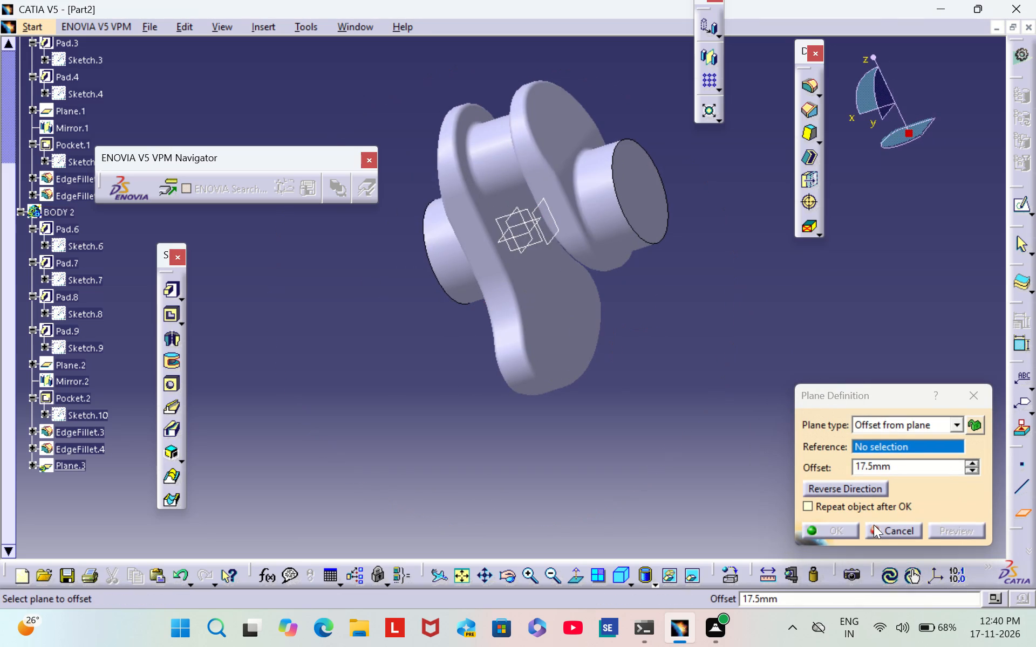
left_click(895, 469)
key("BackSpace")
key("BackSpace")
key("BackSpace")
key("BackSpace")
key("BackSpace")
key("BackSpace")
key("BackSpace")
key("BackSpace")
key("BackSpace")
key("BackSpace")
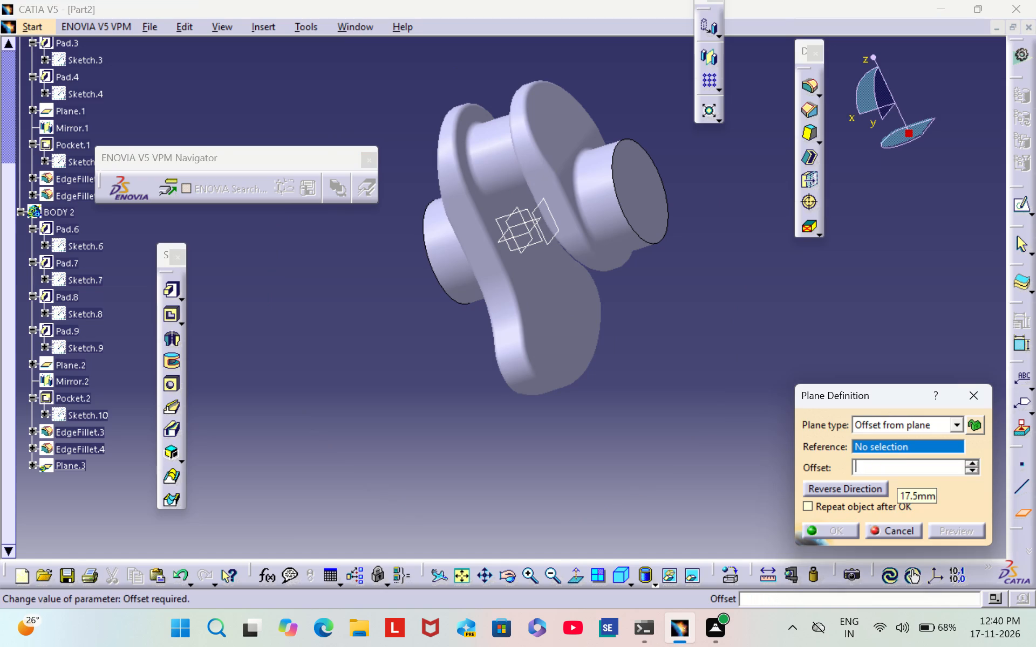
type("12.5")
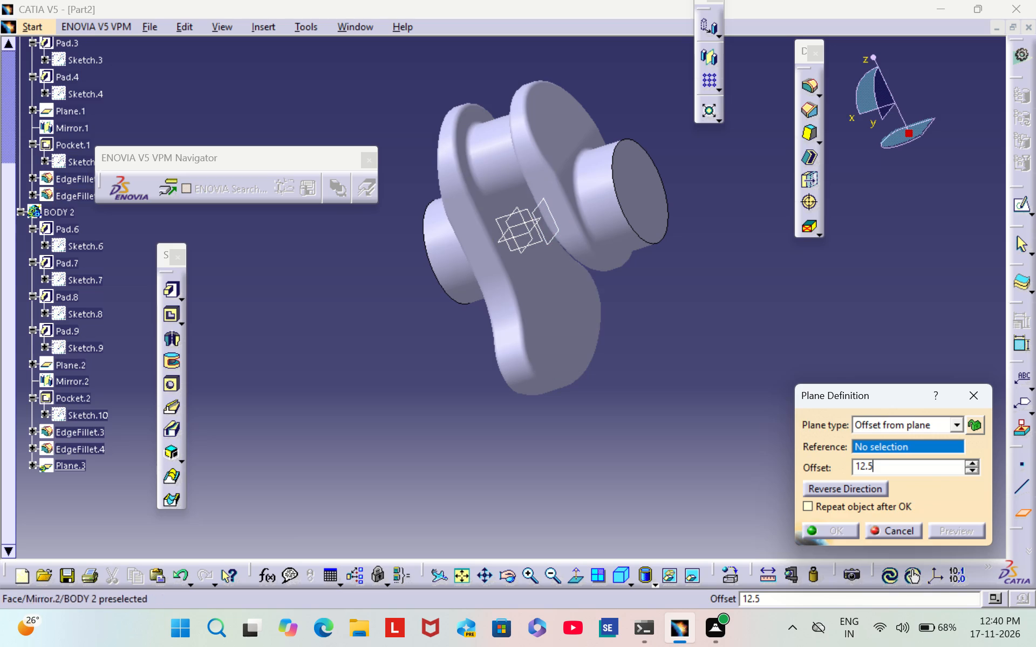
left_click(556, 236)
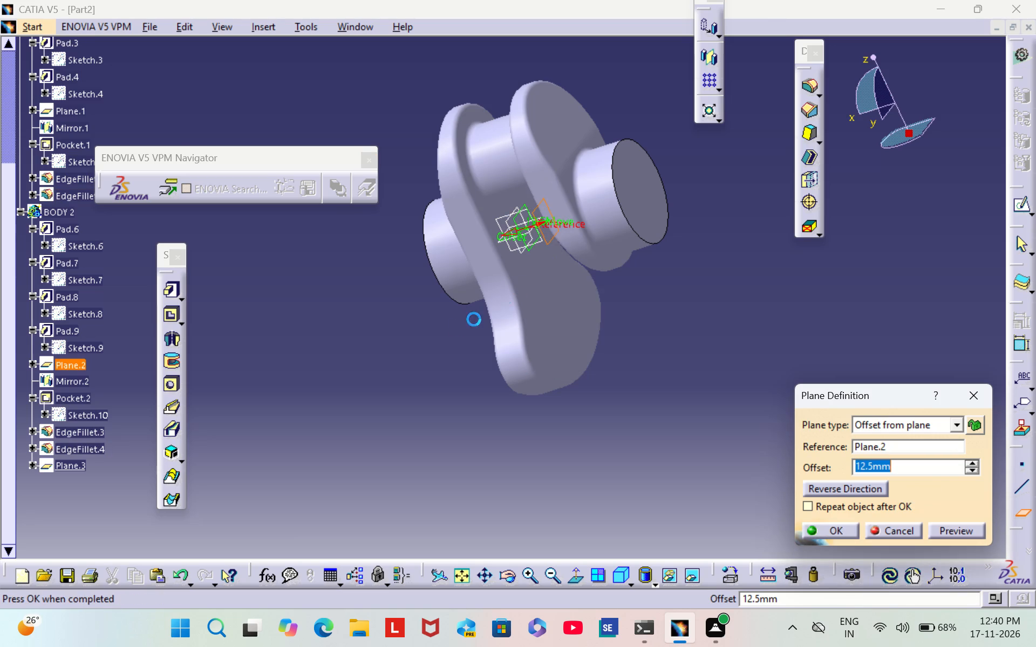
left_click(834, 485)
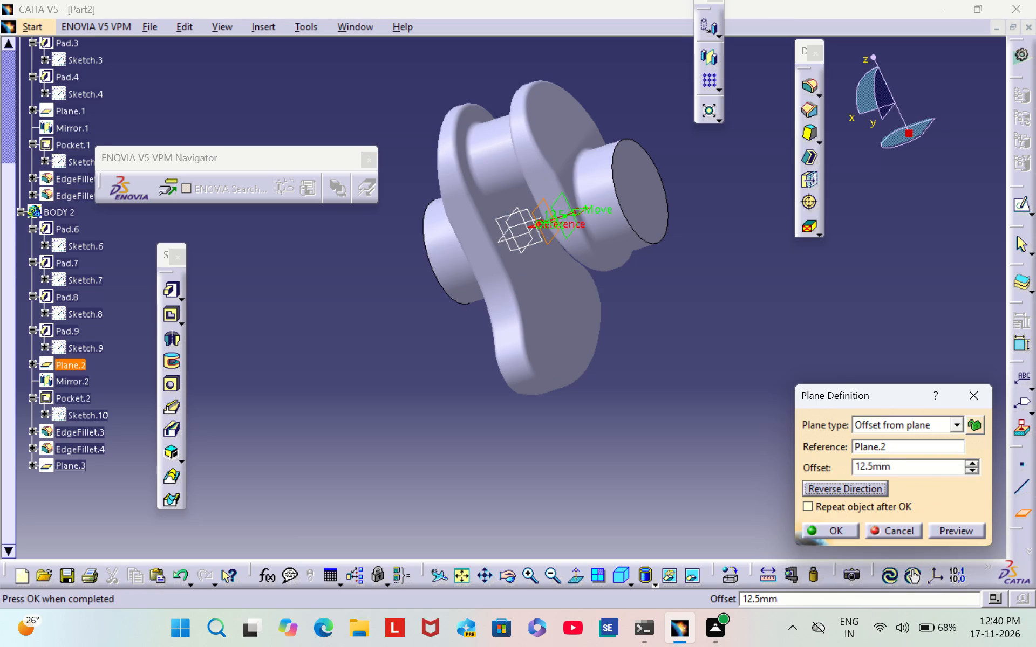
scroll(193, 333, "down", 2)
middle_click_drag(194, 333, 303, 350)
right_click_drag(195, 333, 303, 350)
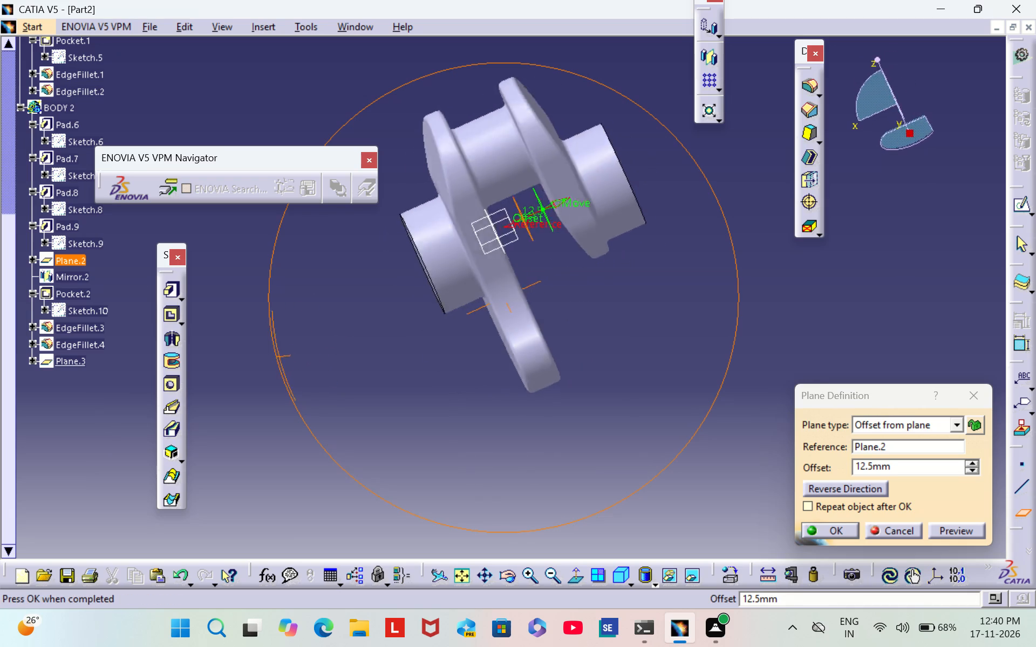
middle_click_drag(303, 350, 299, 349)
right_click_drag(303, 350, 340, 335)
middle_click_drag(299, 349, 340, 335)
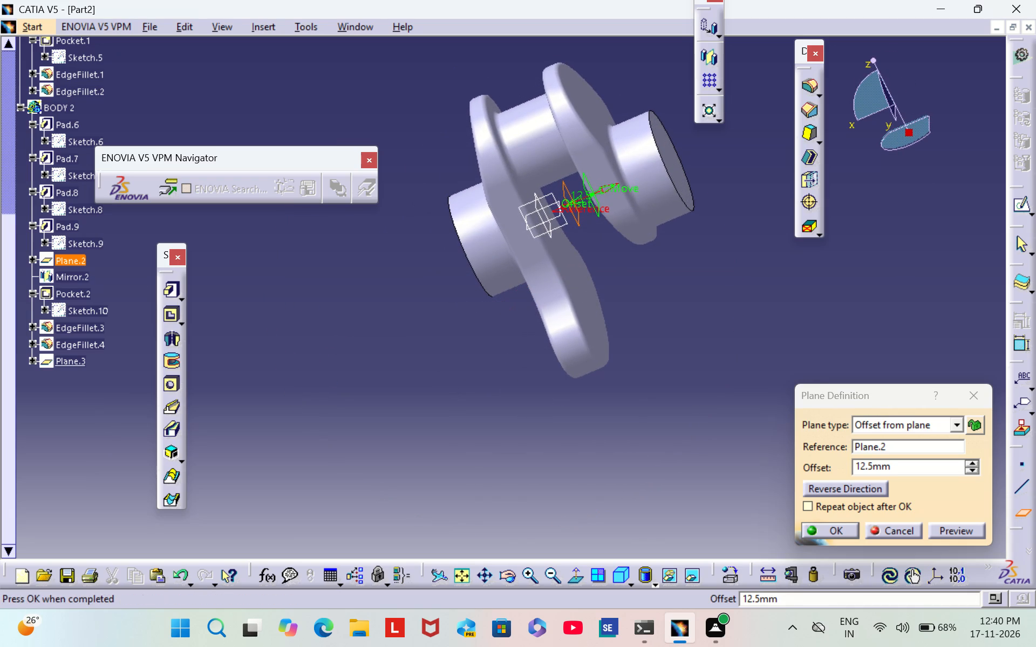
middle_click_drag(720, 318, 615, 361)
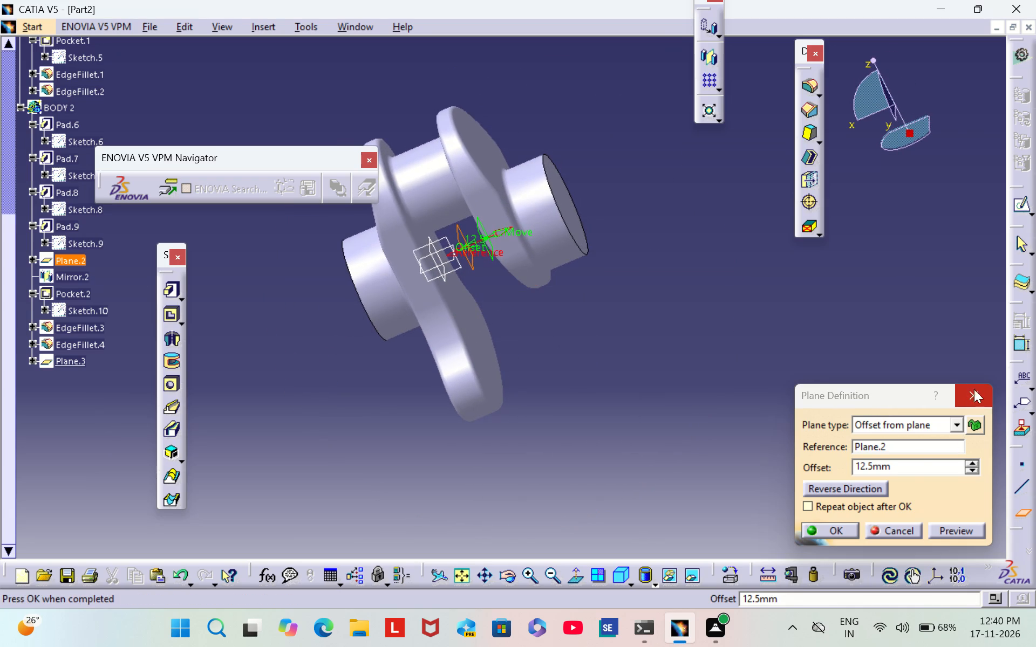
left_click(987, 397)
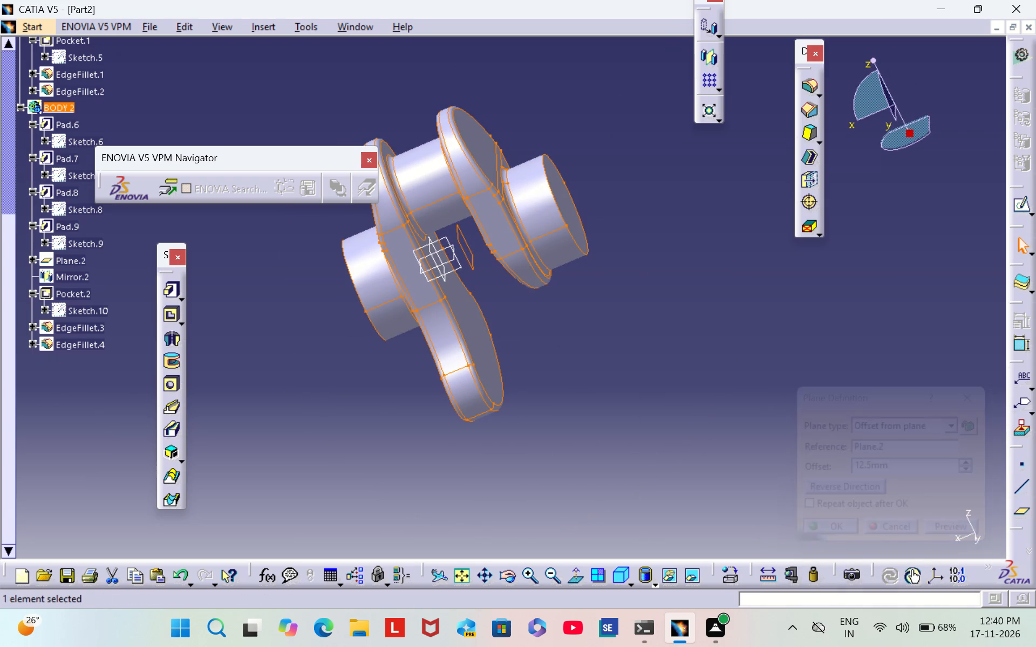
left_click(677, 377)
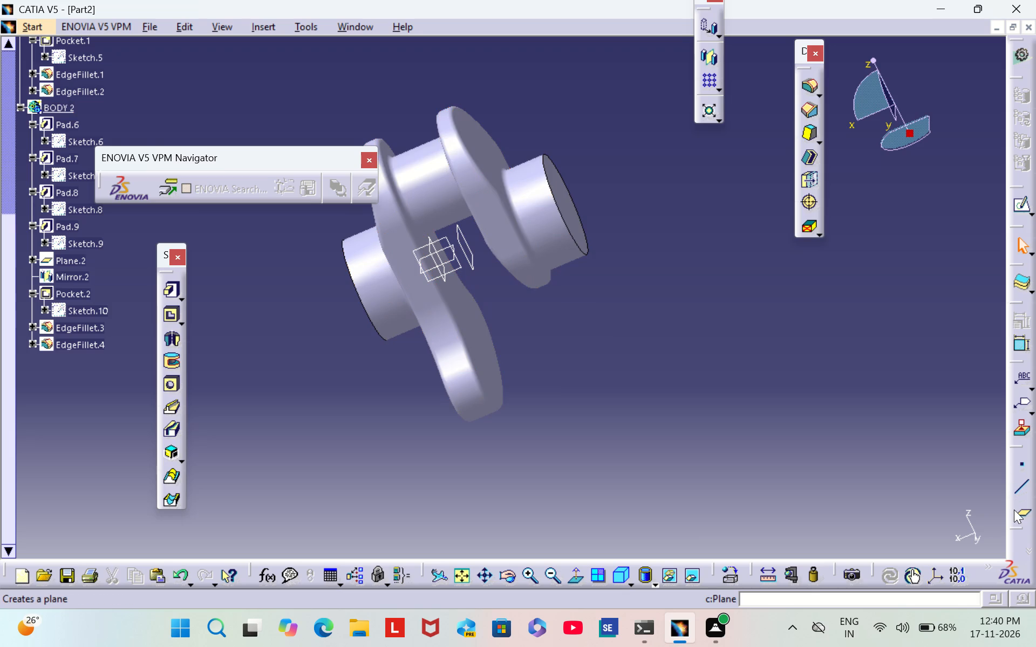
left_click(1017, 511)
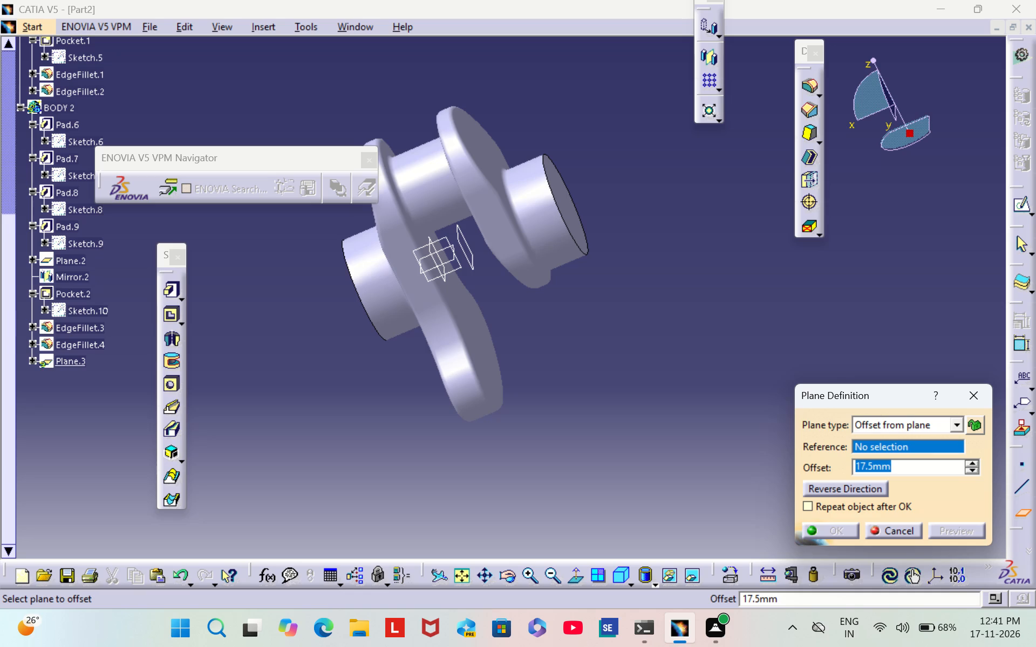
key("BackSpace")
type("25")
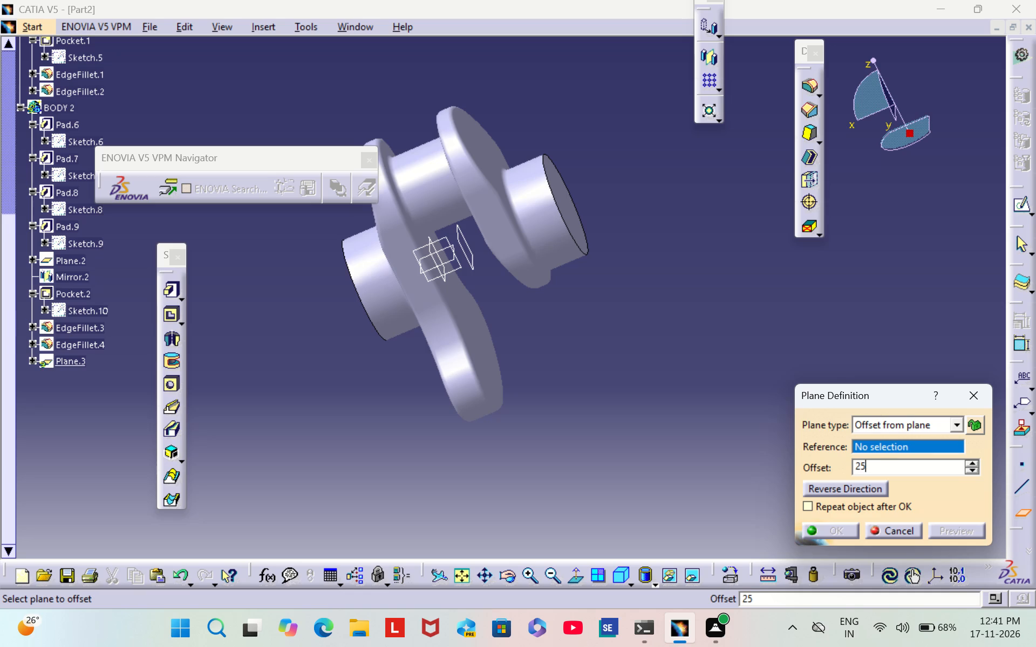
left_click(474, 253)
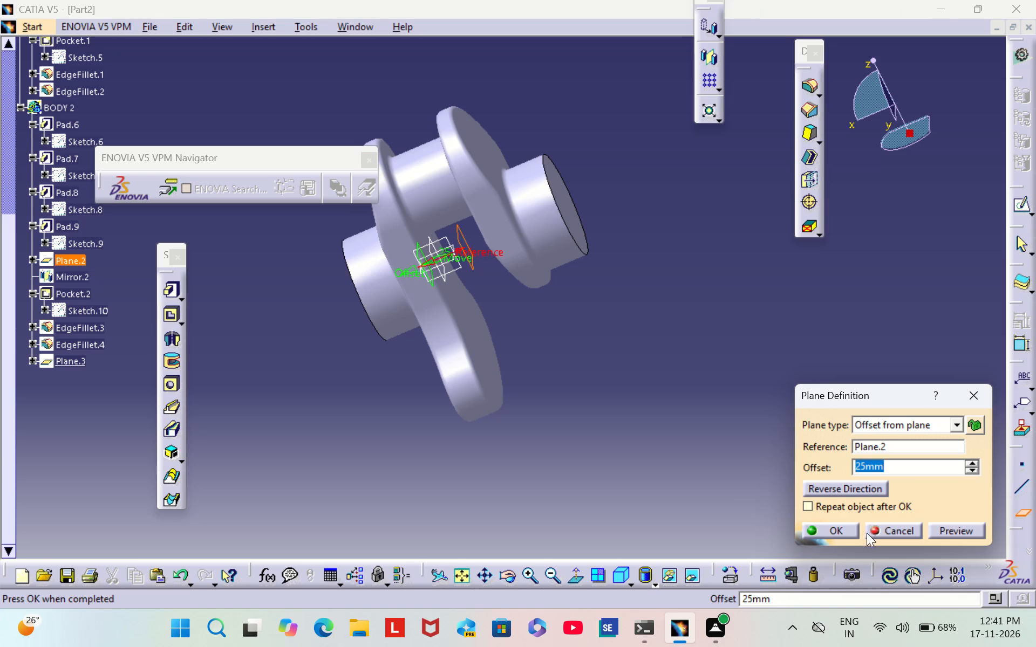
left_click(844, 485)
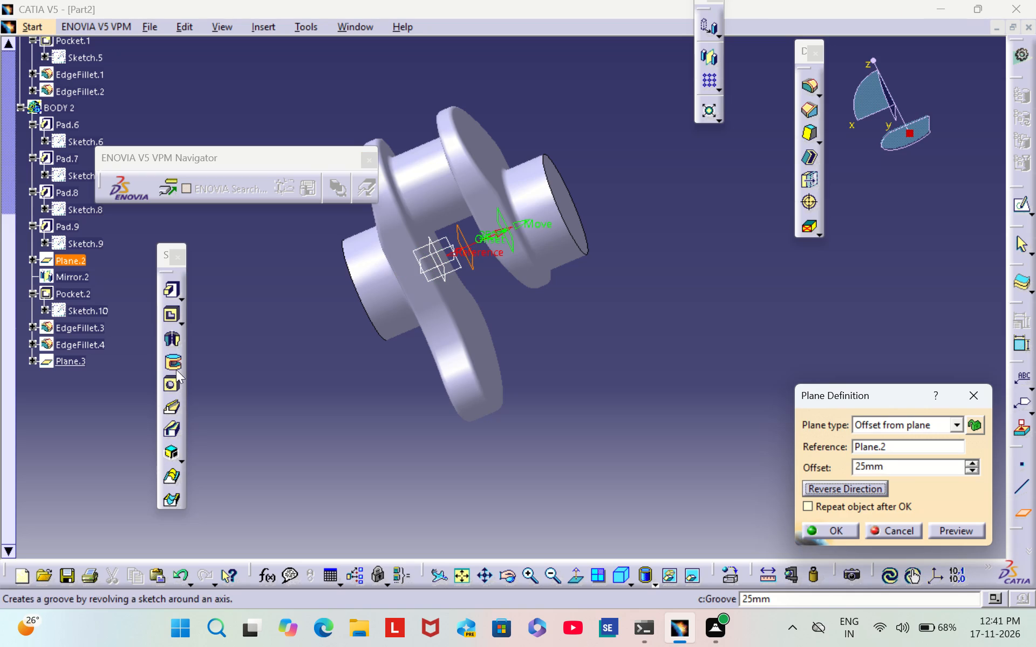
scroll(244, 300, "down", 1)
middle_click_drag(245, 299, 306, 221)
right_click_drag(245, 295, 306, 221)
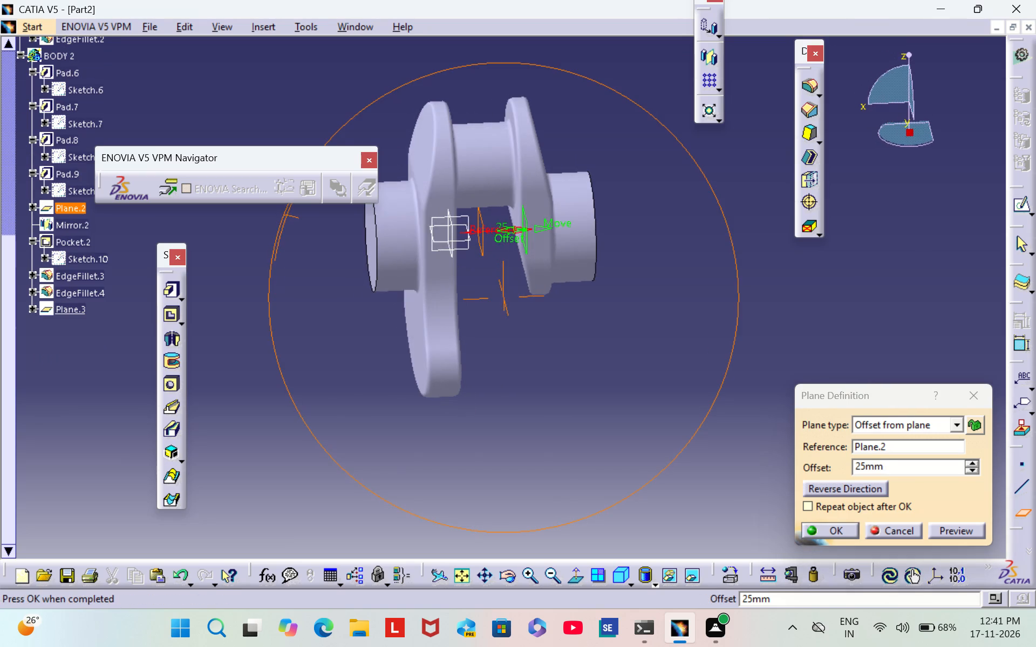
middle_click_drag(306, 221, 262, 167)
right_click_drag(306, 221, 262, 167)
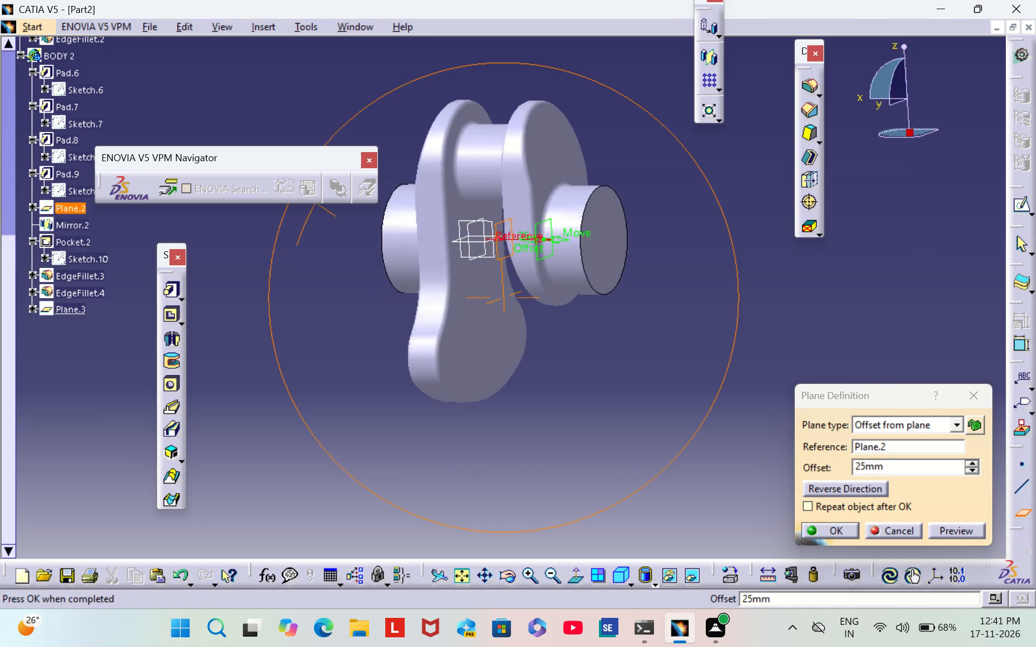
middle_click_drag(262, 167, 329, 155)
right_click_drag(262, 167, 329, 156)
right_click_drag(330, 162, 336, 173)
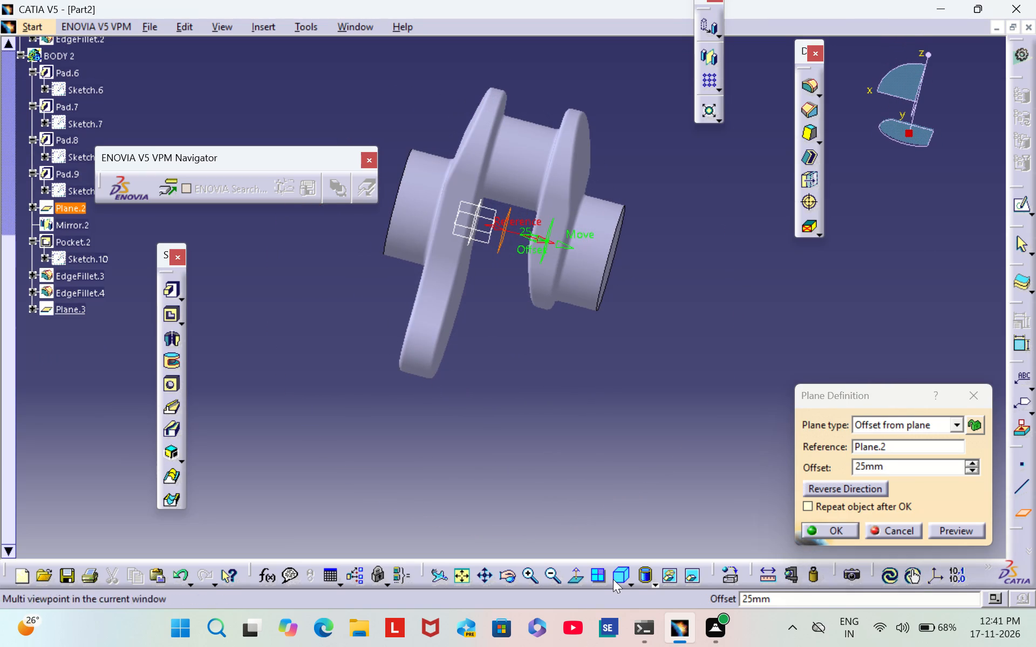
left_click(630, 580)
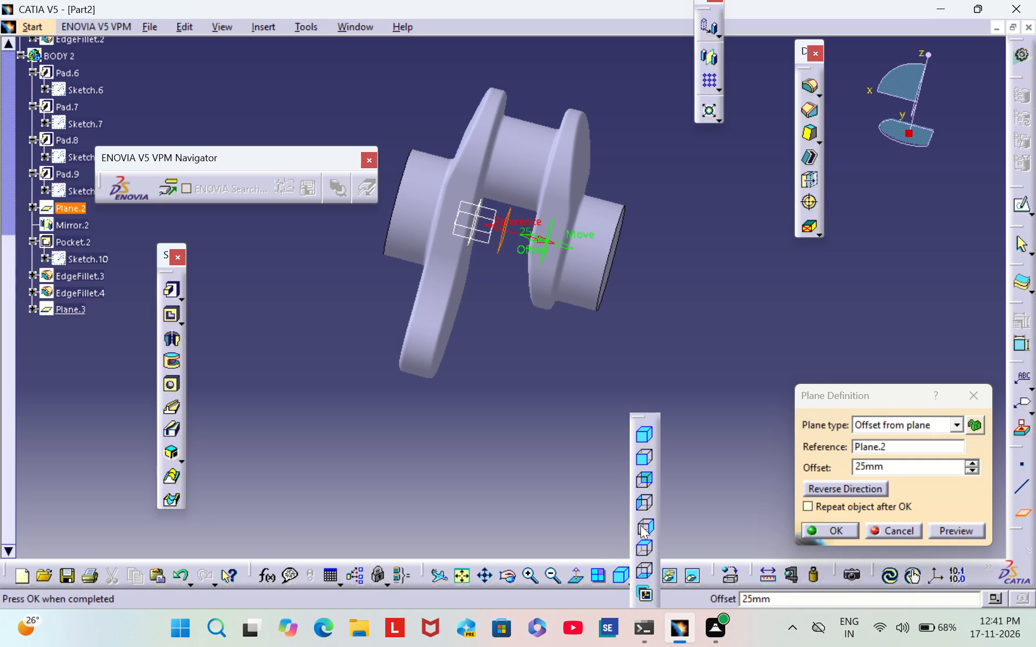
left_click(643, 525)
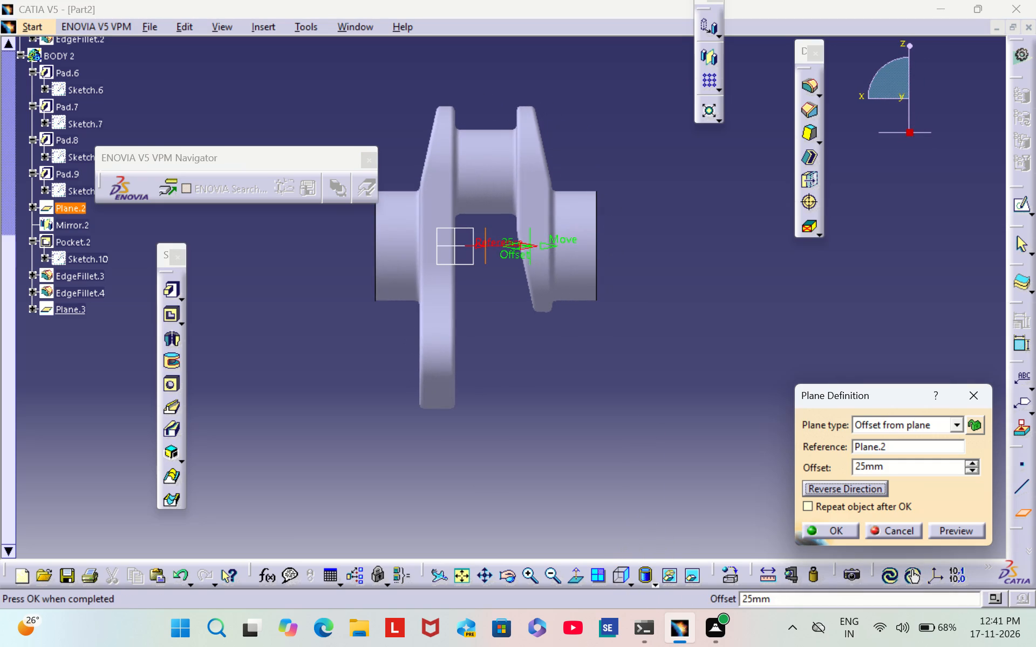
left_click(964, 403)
Create a reference plane offset 12.5 mm outward from the outer crank web's flat face around the end journal.
scroll(780, 335, "down", 2)
middle_click_drag(780, 335, 692, 350)
right_click_drag(781, 335, 692, 350)
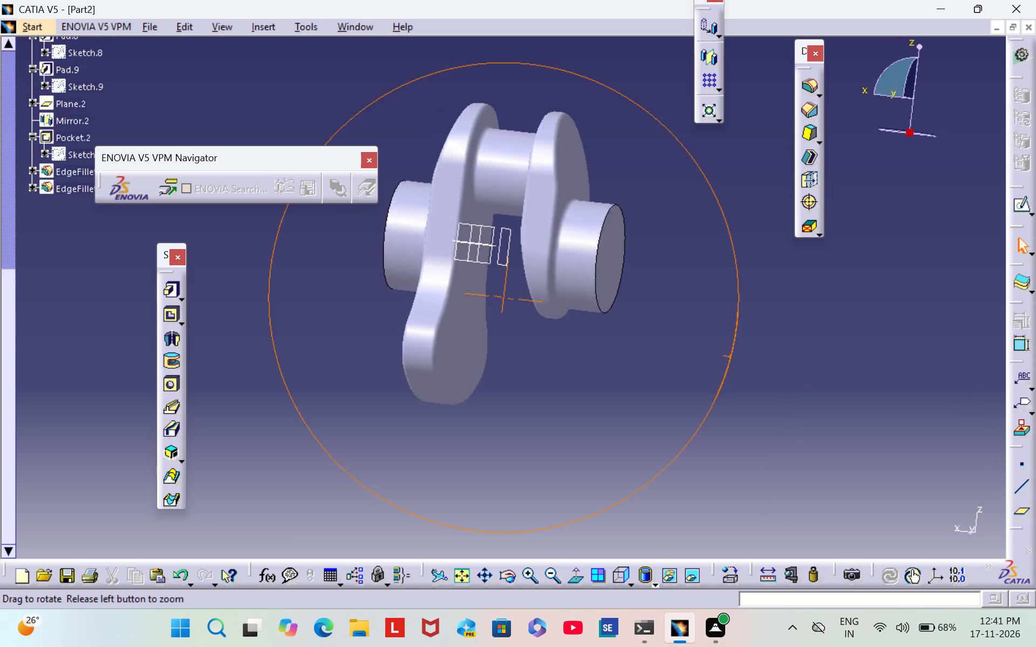
right_click_drag(692, 350, 650, 363)
middle_click_drag(692, 350, 650, 363)
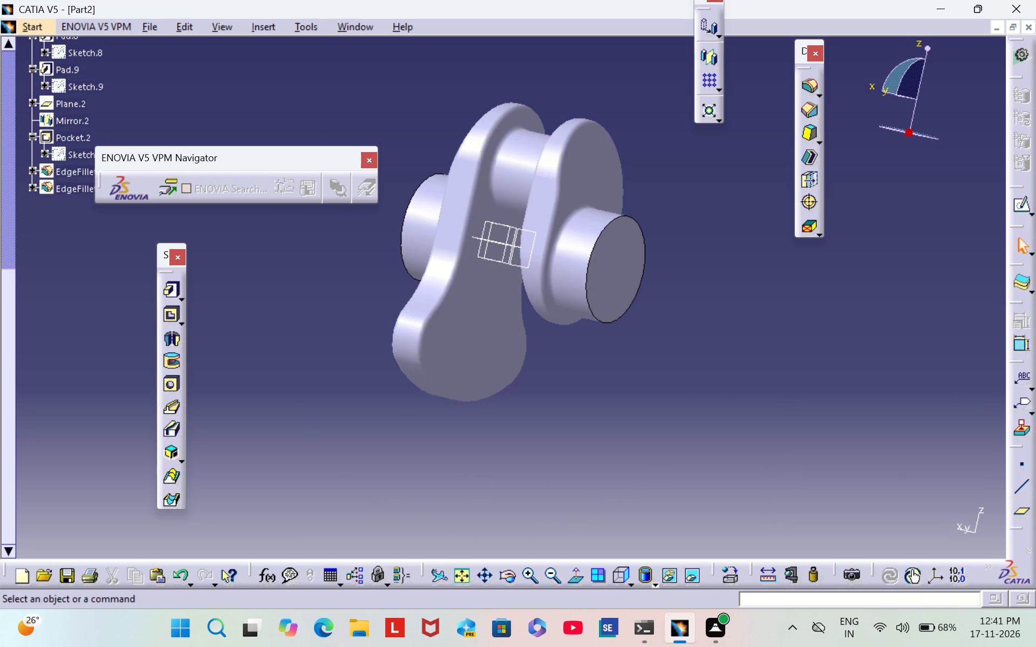
left_click(1019, 511)
scroll(865, 395, "down", 1)
middle_click_drag(865, 394, 694, 395)
right_click_drag(865, 394, 694, 395)
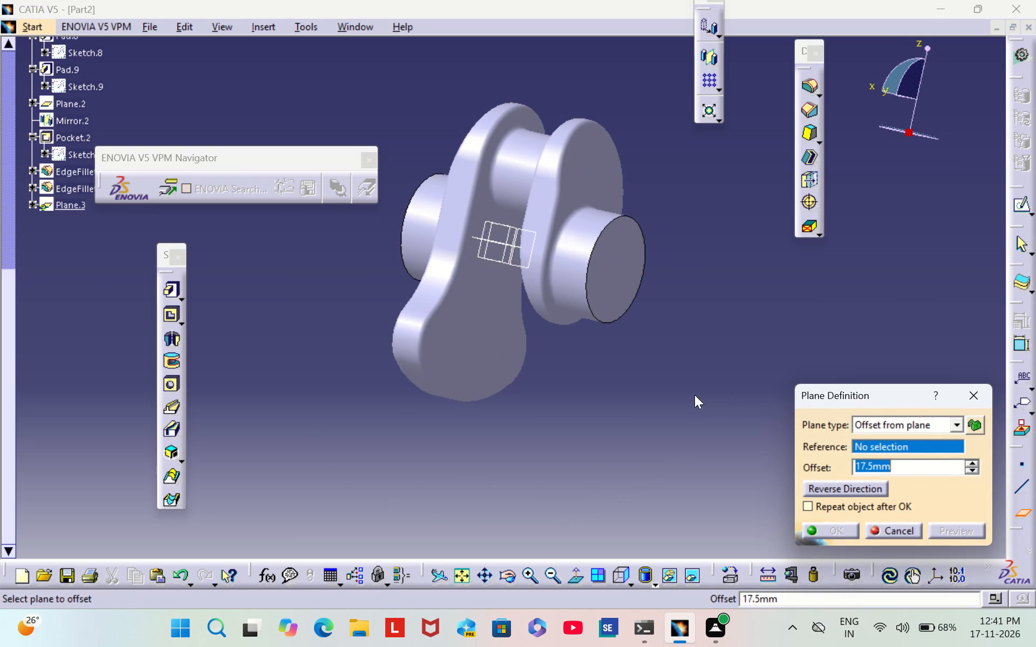
right_click_drag(694, 395, 681, 395)
middle_click_drag(694, 395, 681, 395)
scroll(707, 352, "down", 1)
middle_click_drag(707, 352, 588, 373)
right_click_drag(707, 352, 588, 373)
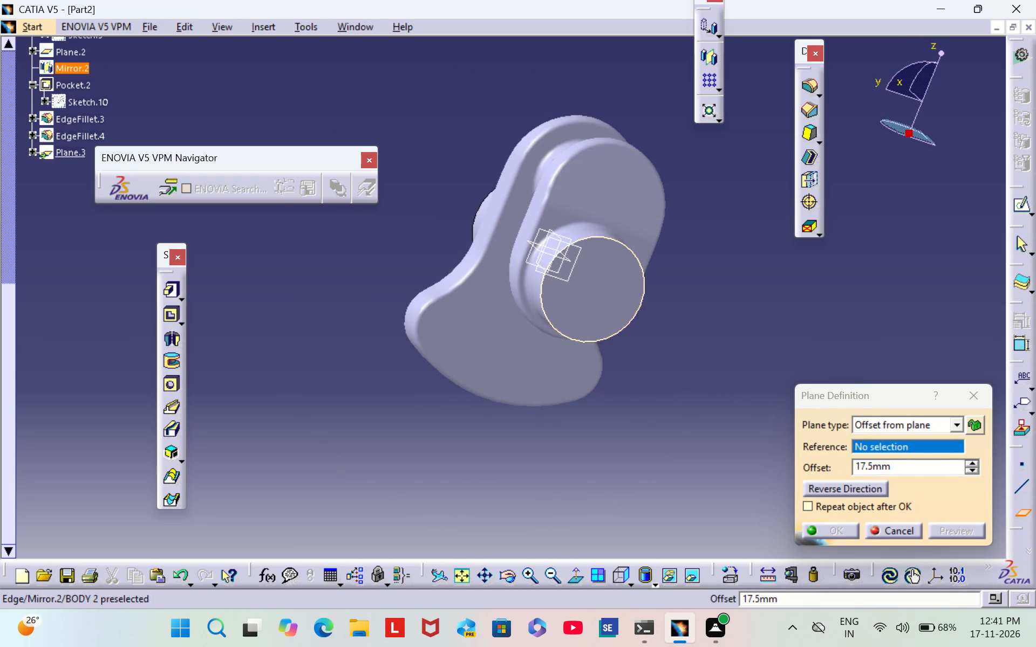
left_click(638, 249)
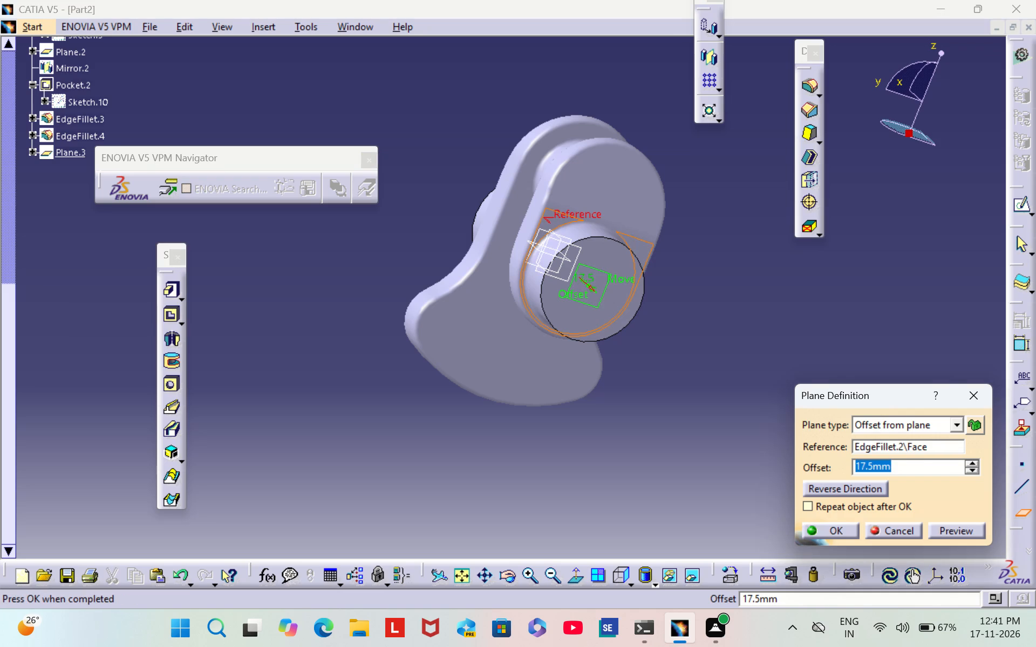
scroll(333, 403, "down", 1)
middle_click_drag(334, 403, 481, 462)
right_click_drag(335, 403, 478, 457)
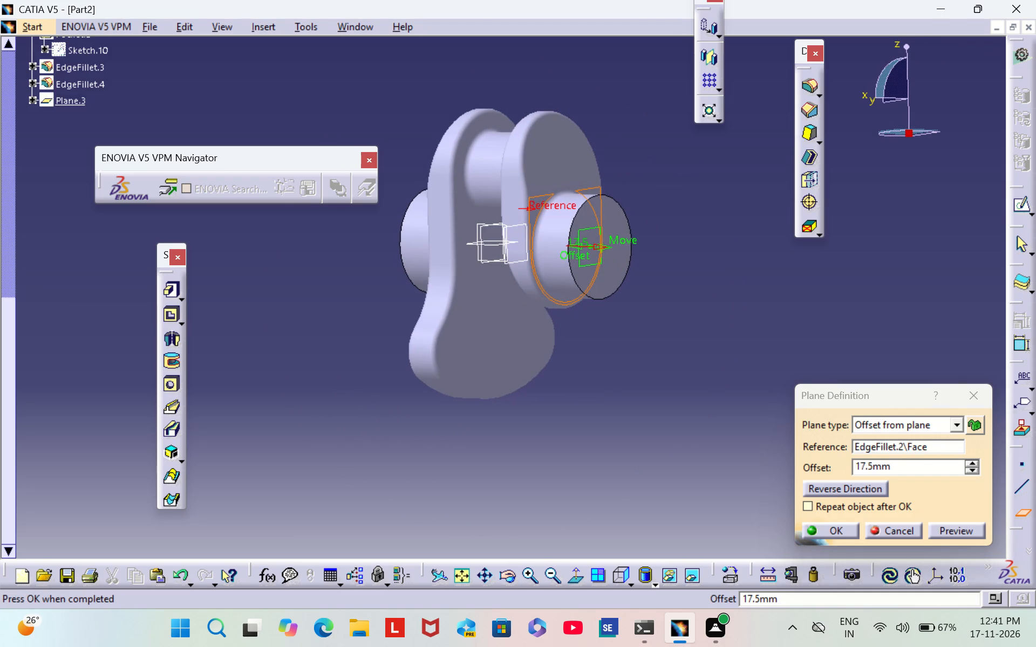
left_click(910, 470)
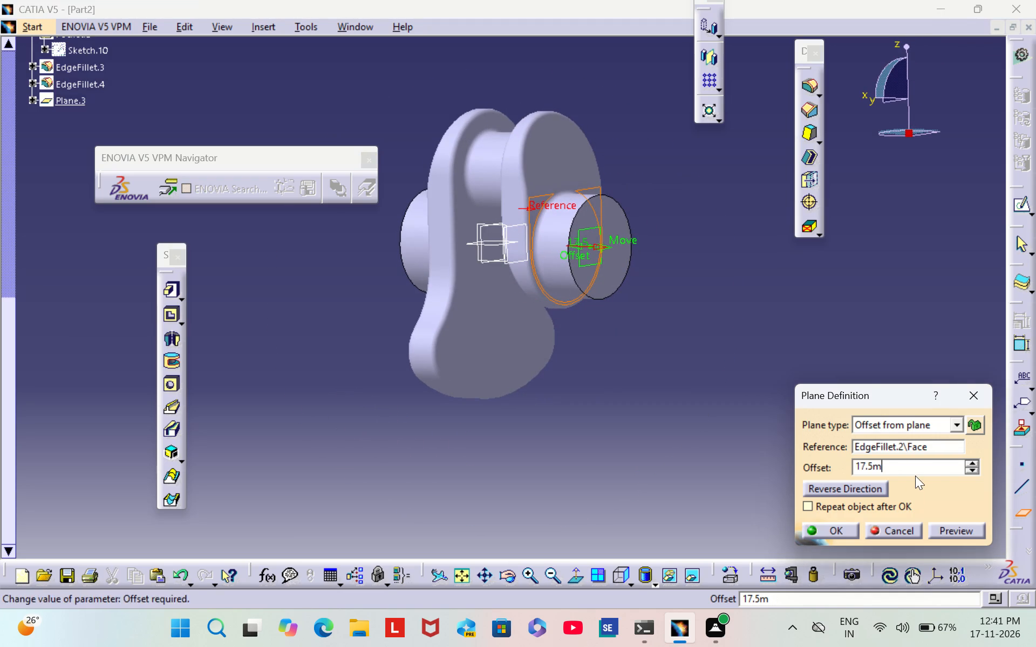
key("BackSpace")
key("BackSpace")
key("BackSpace")
key("BackSpace")
key("BackSpace")
key("BackSpace")
key("BackSpace")
key("BackSpace")
key("BackSpace")
key("BackSpace")
key("BackSpace")
key("BackSpace")
key("BackSpace")
type("12.5")
key("Return")
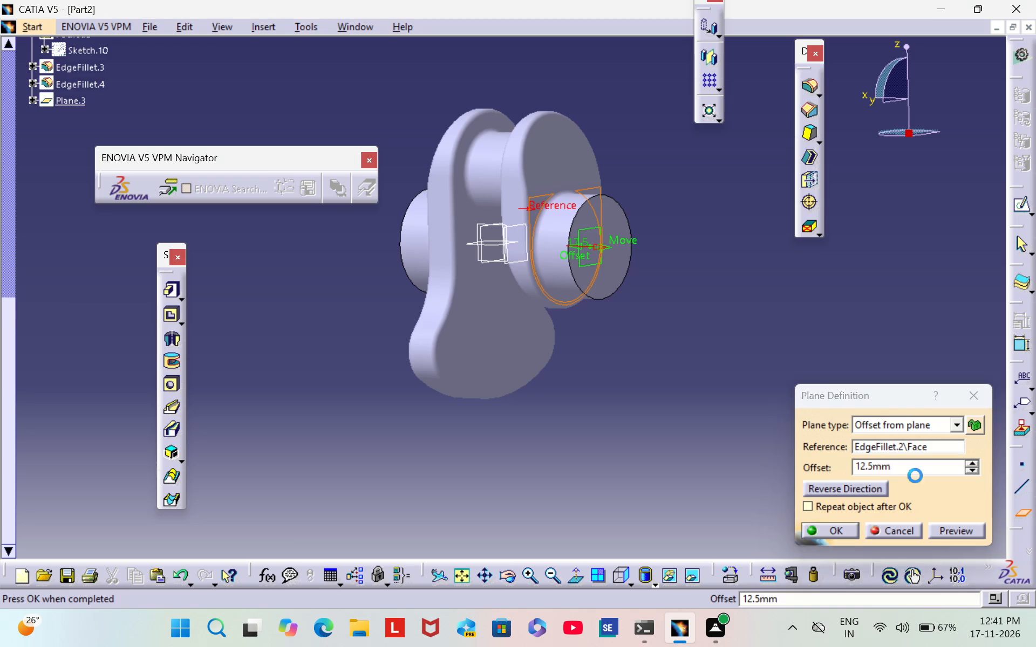
left_click(795, 437)
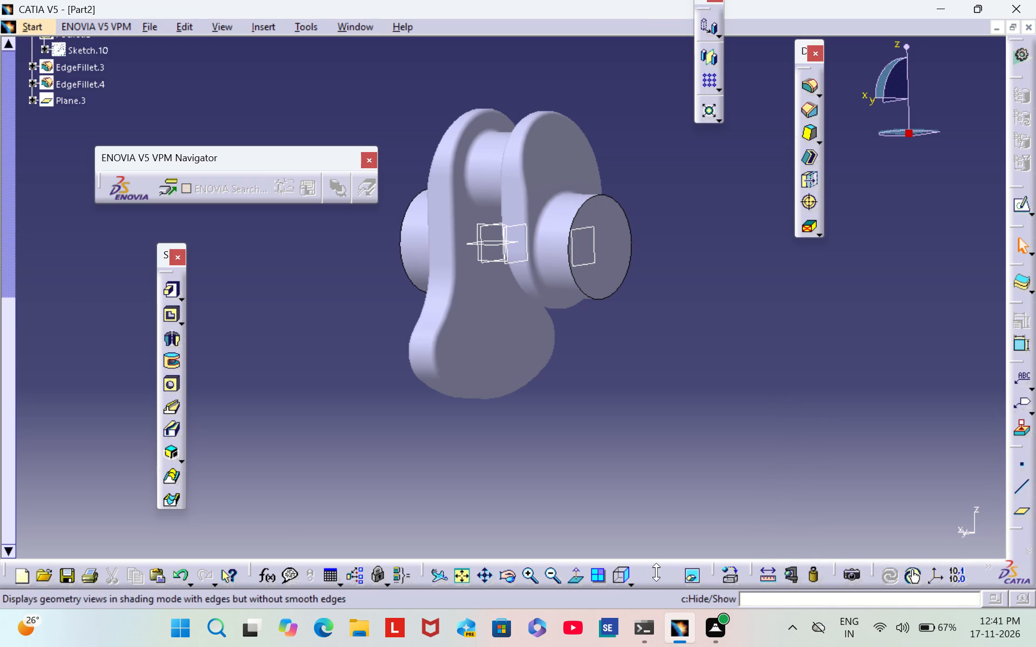
Apply Symmetry to BODY 2 about the new 12.5 mm offset plane, keeping the transformation specifications.
left_click(630, 578)
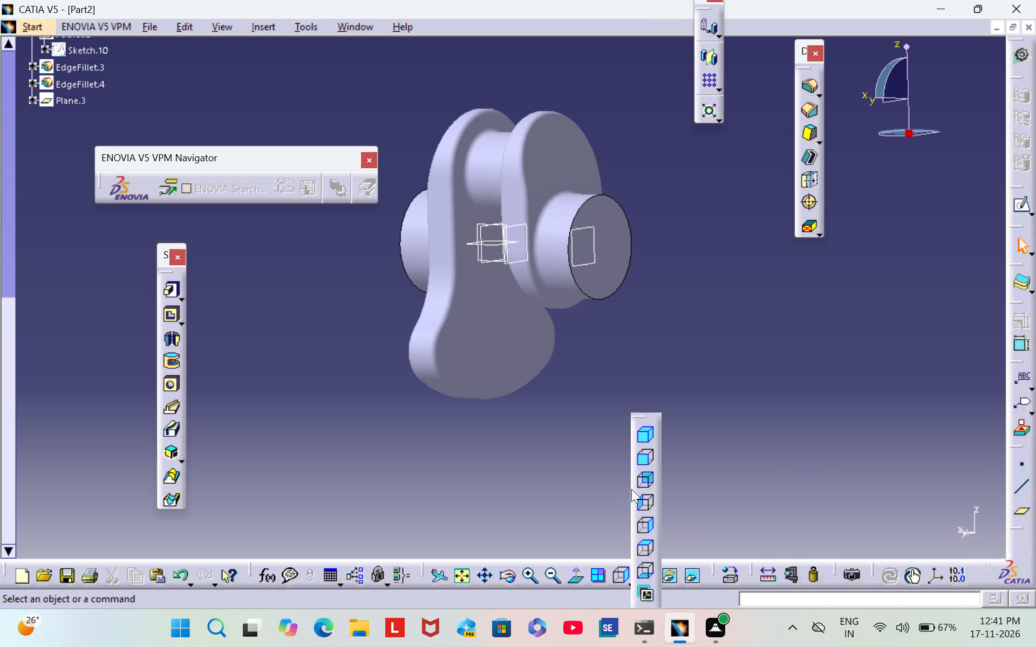
left_click(644, 522)
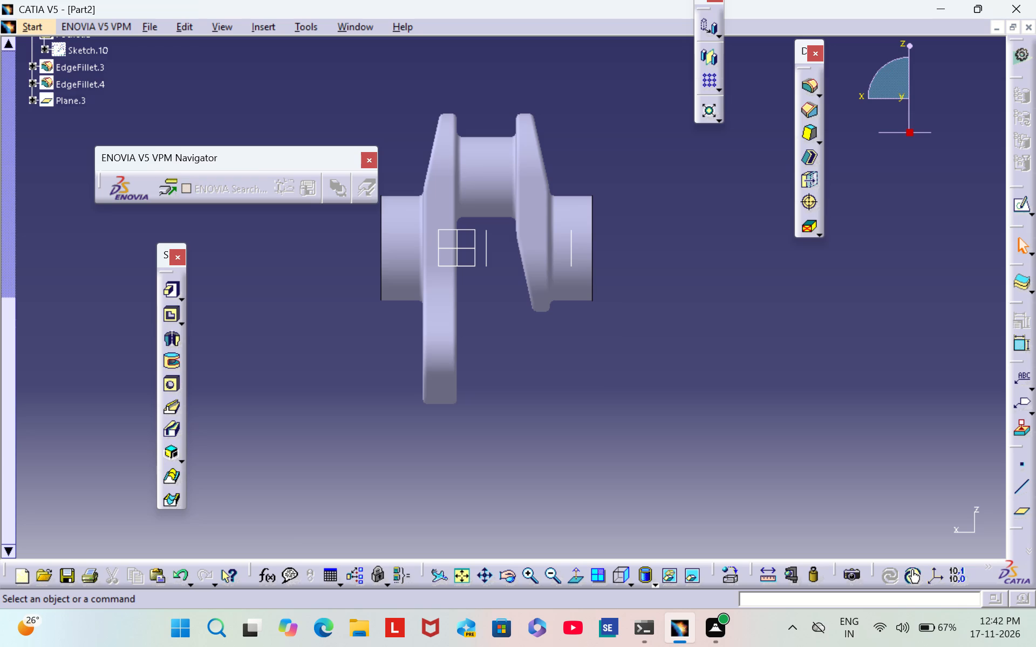
right_click_drag(642, 184, 678, 81)
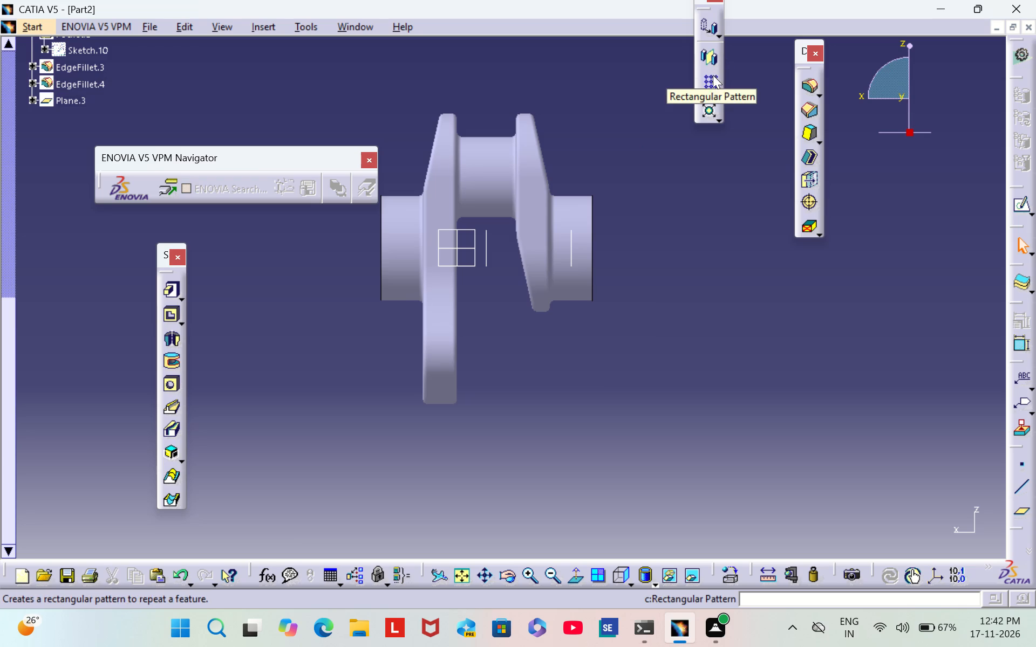
left_click(718, 116)
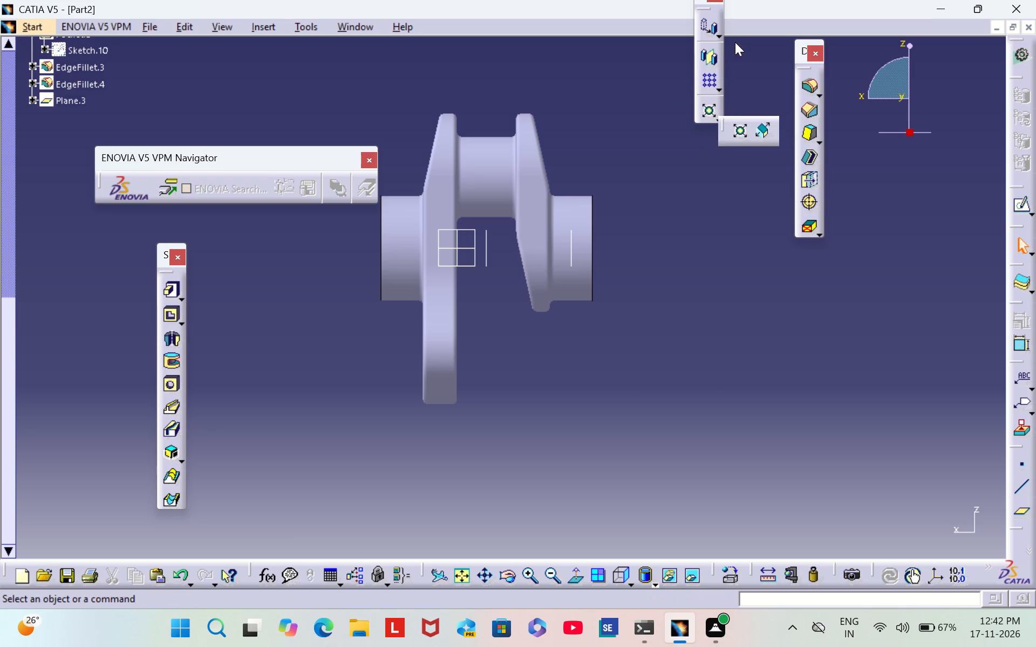
left_click(719, 27)
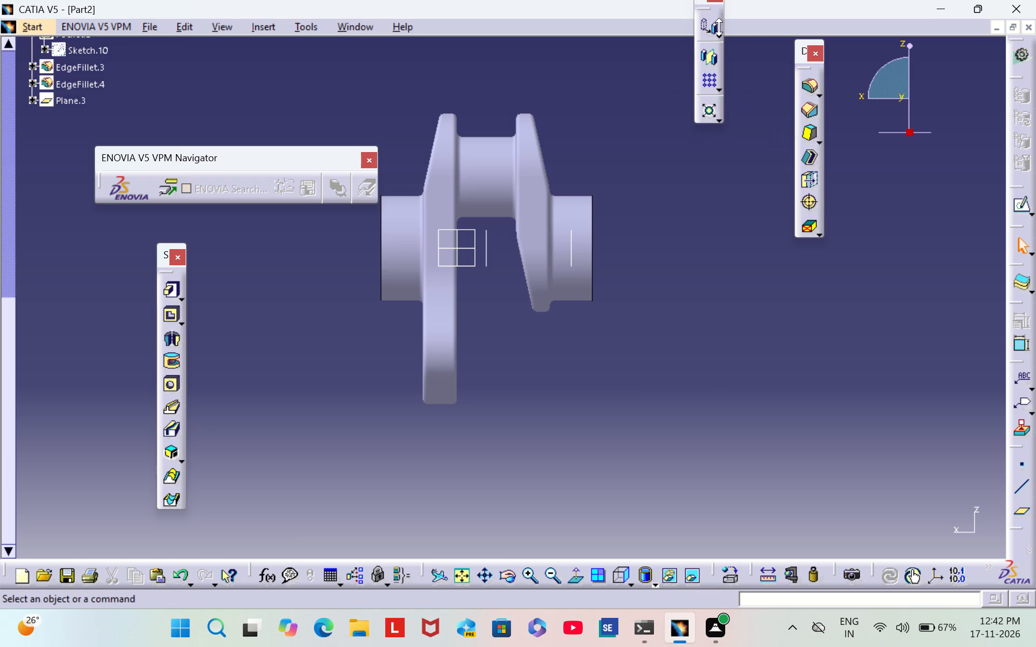
left_click(719, 27)
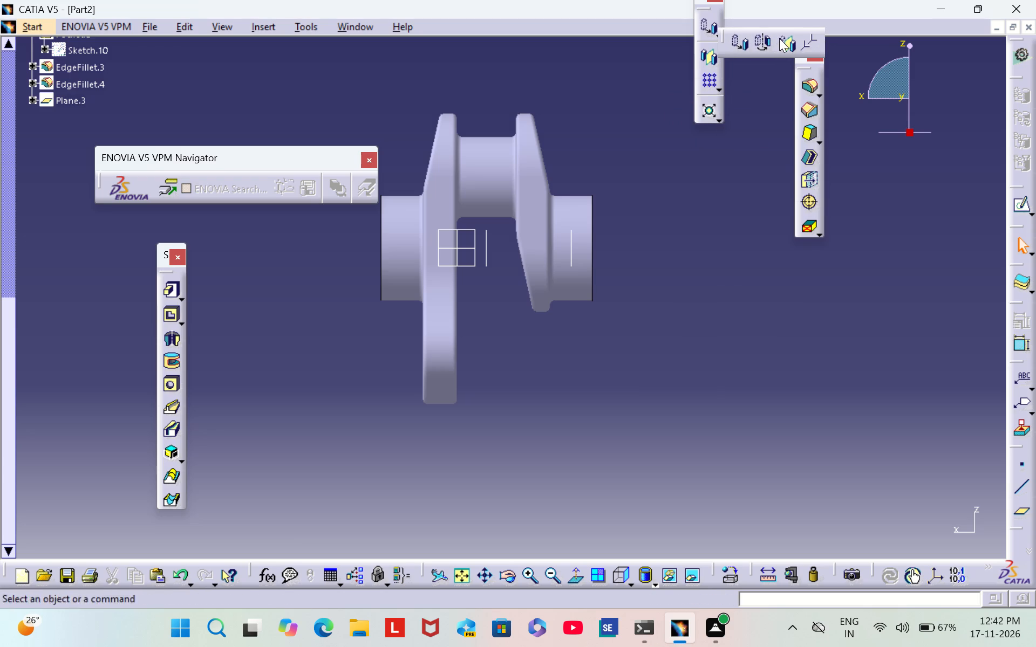
left_click(781, 38)
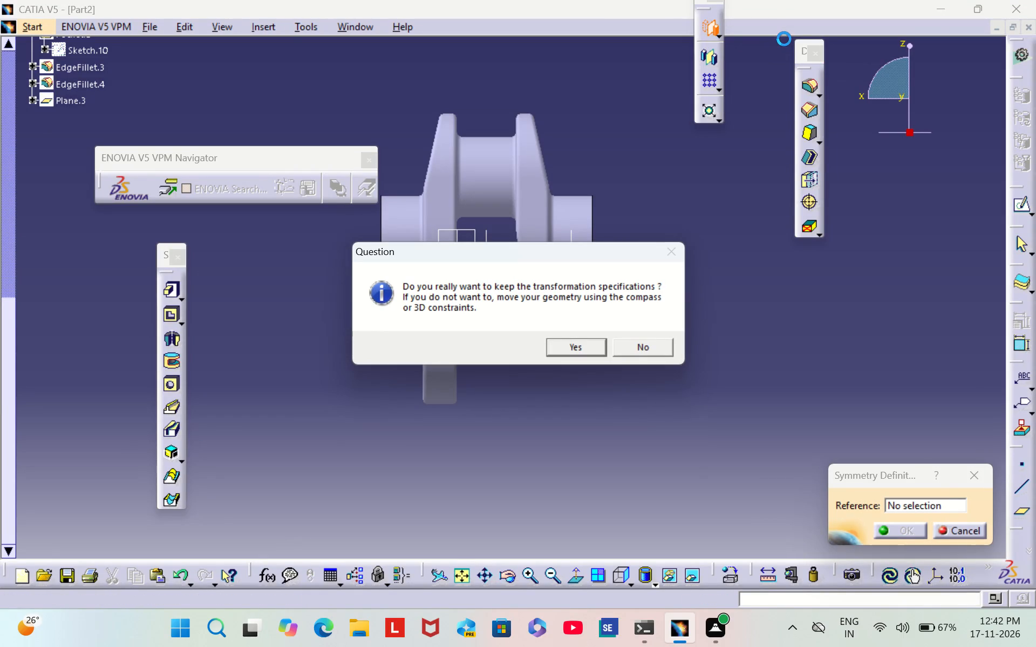
left_click(565, 346)
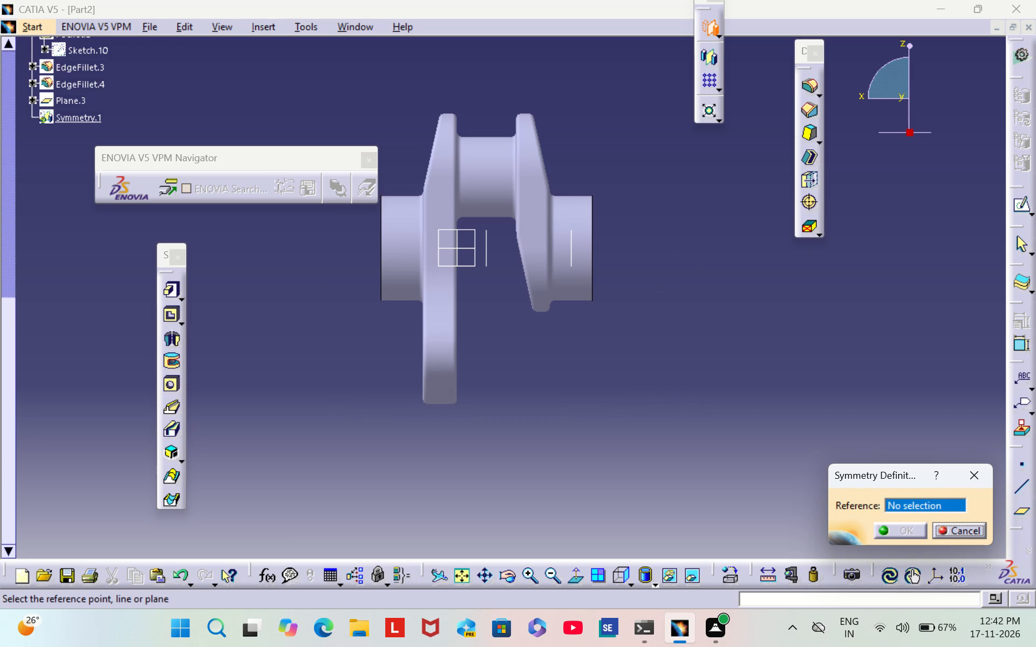
left_click(571, 243)
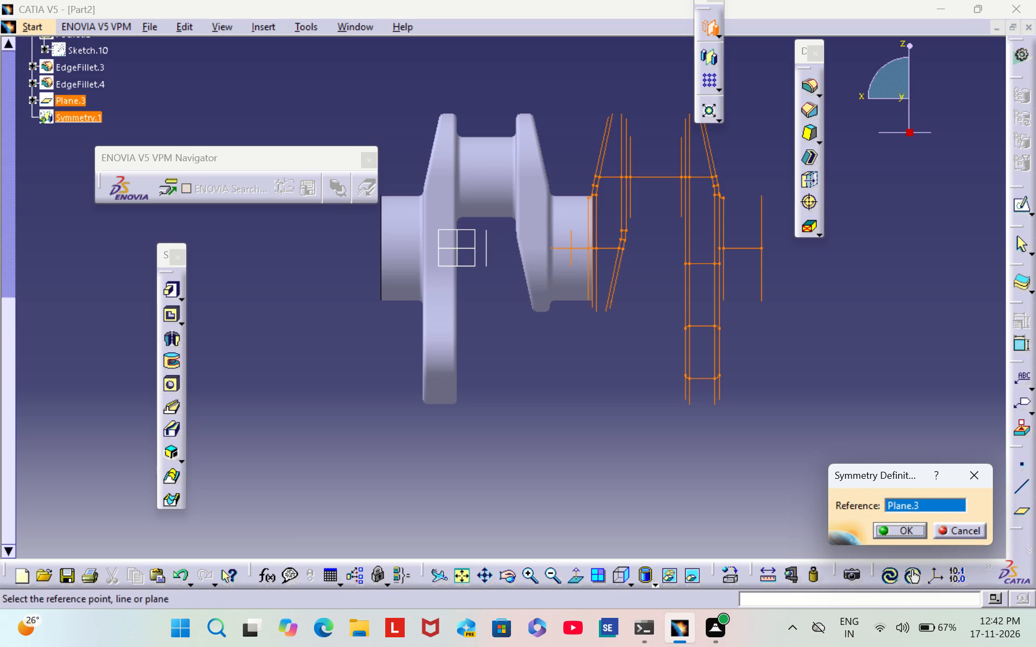
left_click(894, 525)
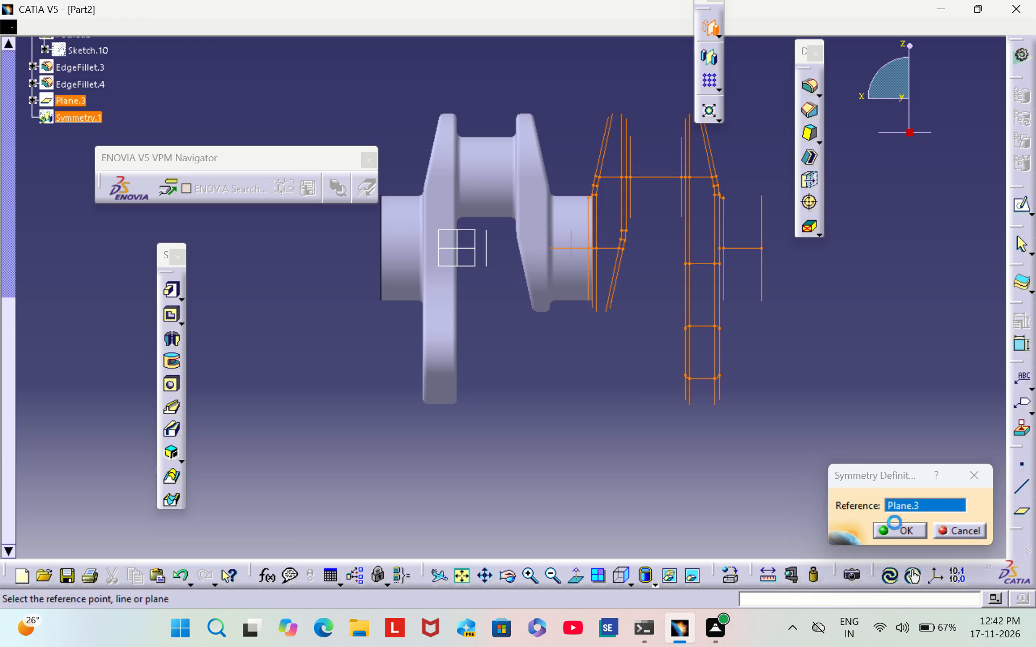
left_click(824, 366)
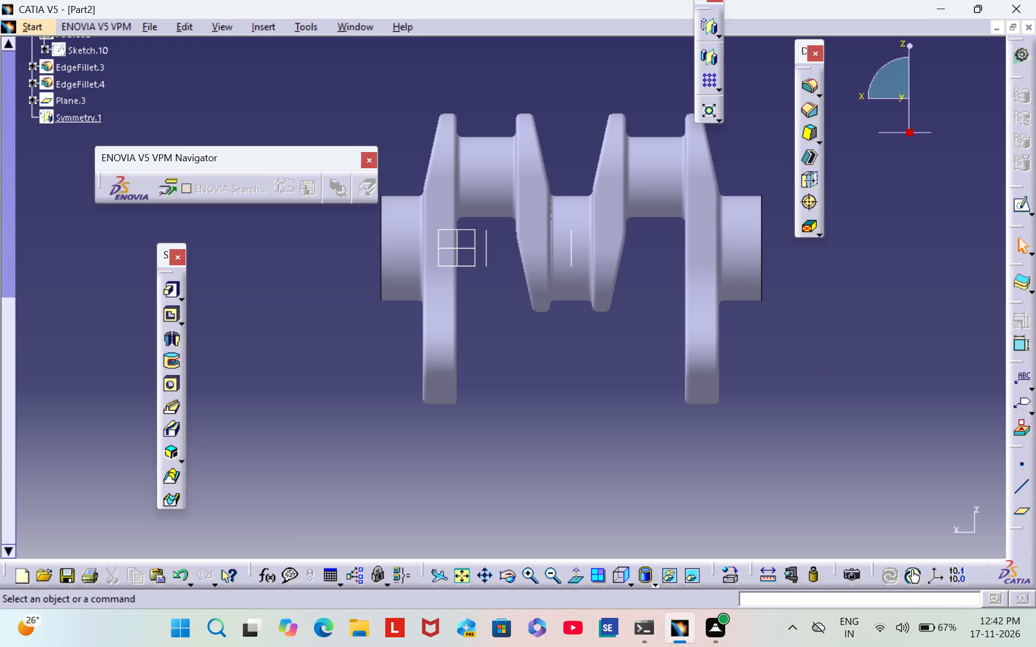
Rotate BODY 2 by 180 degrees about the X axis in Axis-Angle mode, keeping the transformation specifications.
left_click(719, 27)
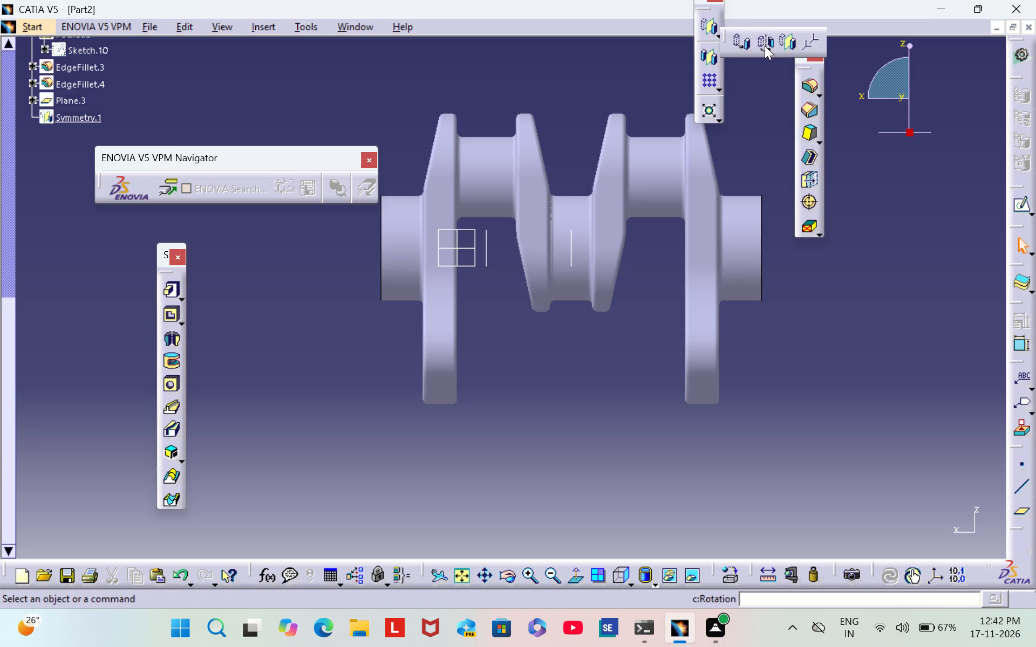
left_click(764, 42)
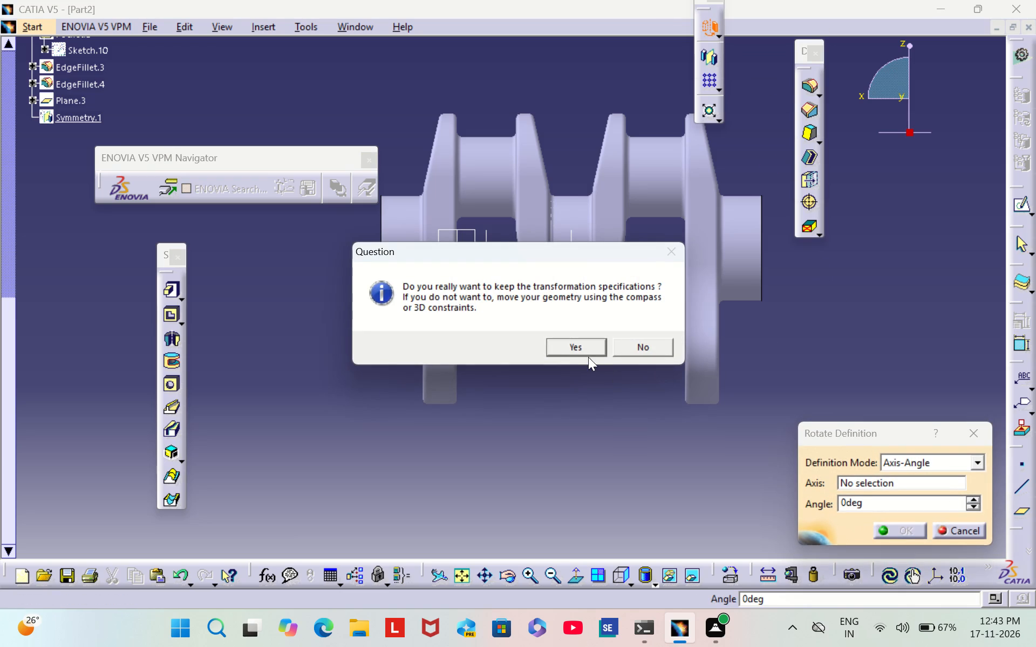
left_click(574, 348)
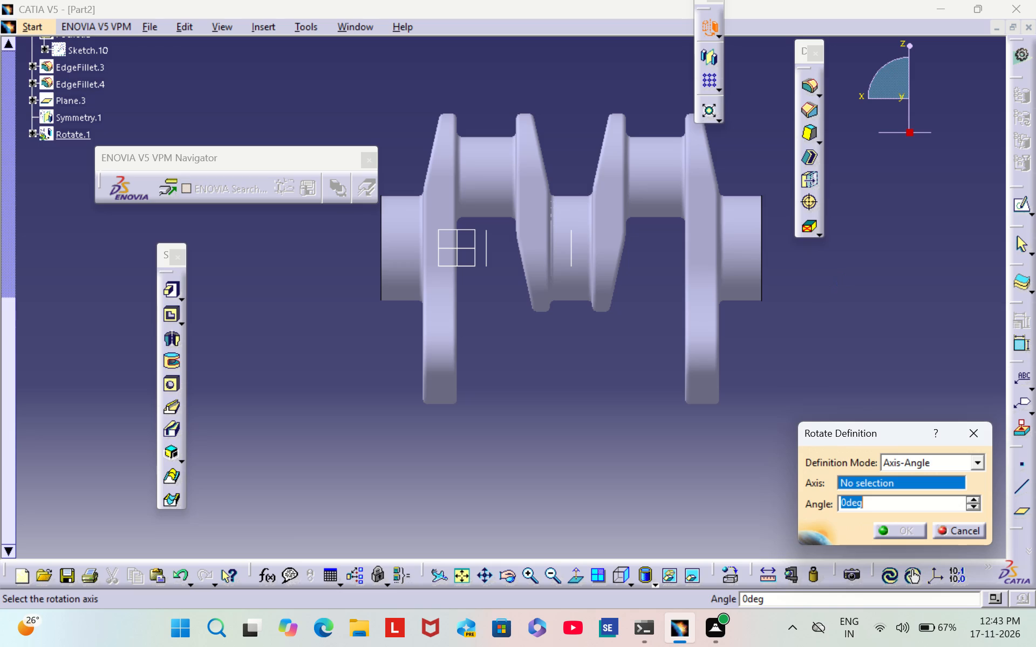
right_click(891, 483)
left_click(908, 508)
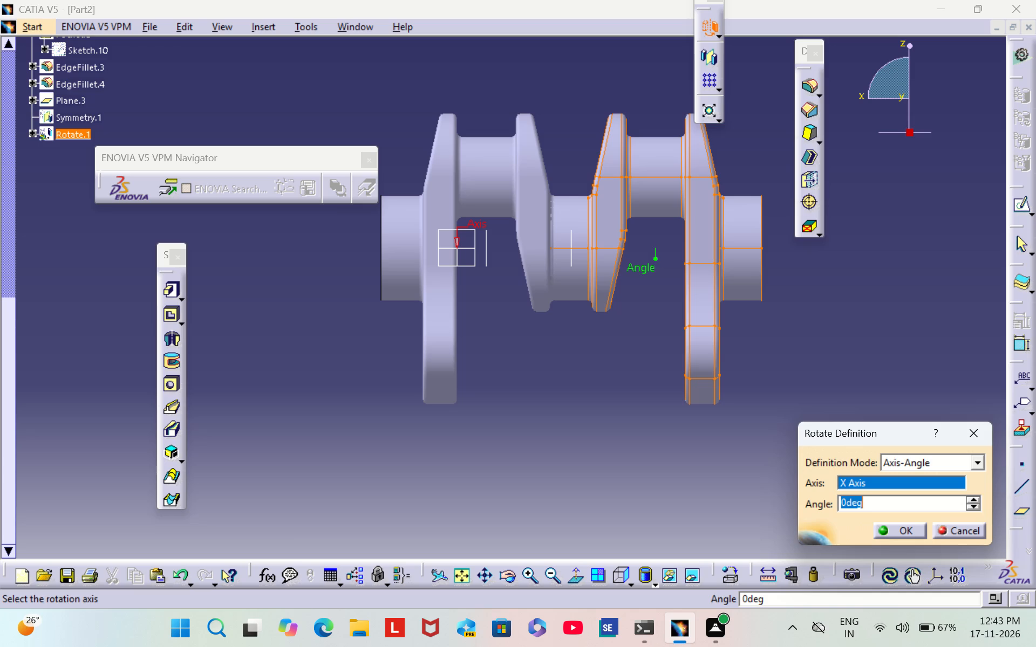
key("BackSpace")
type("180")
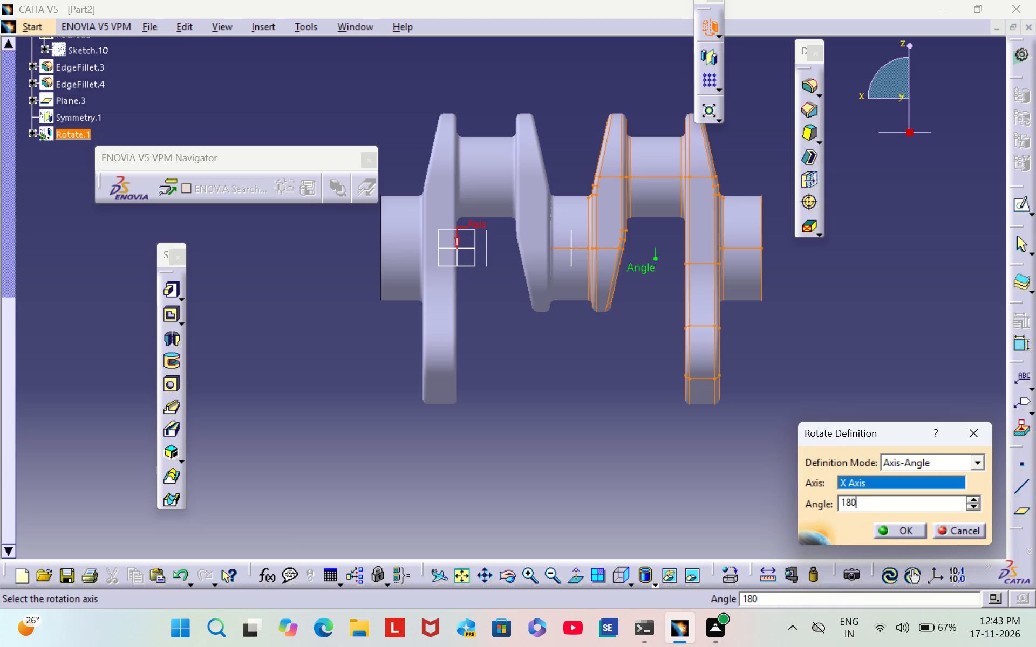
left_click(898, 528)
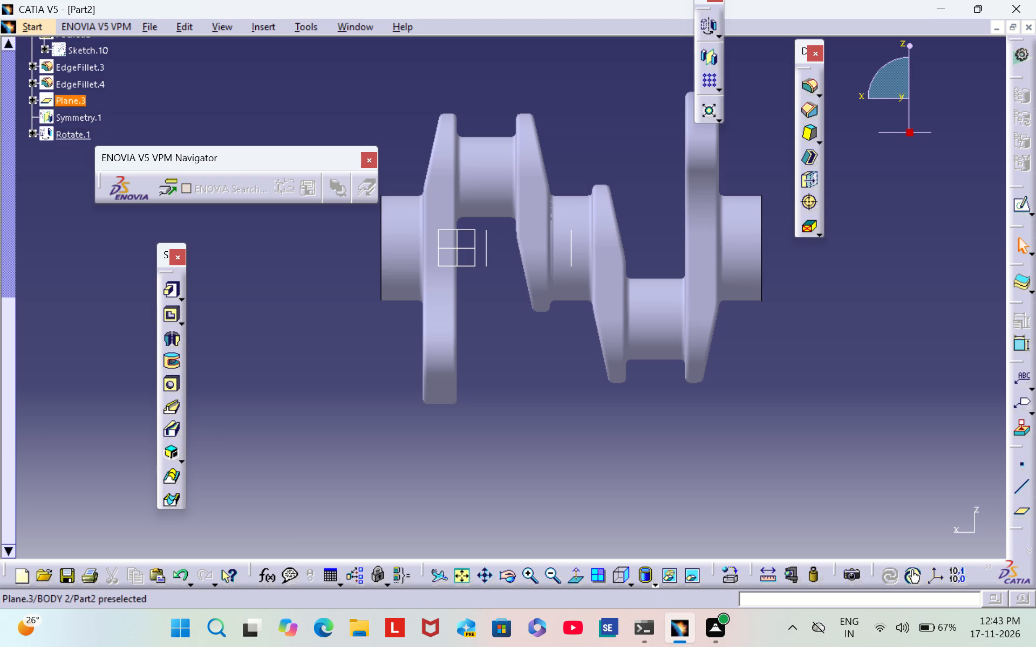
Copy BODY 2 from the specification tree and paste a duplicate of it into the part.
scroll(81, 95, "up", 3)
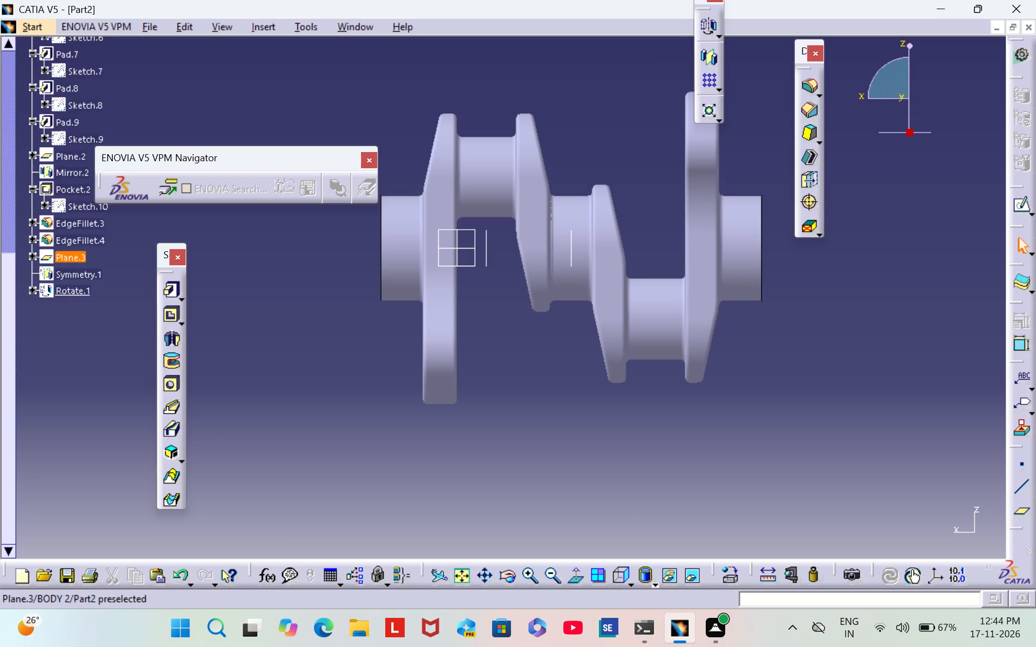
scroll(81, 95, "up", 3)
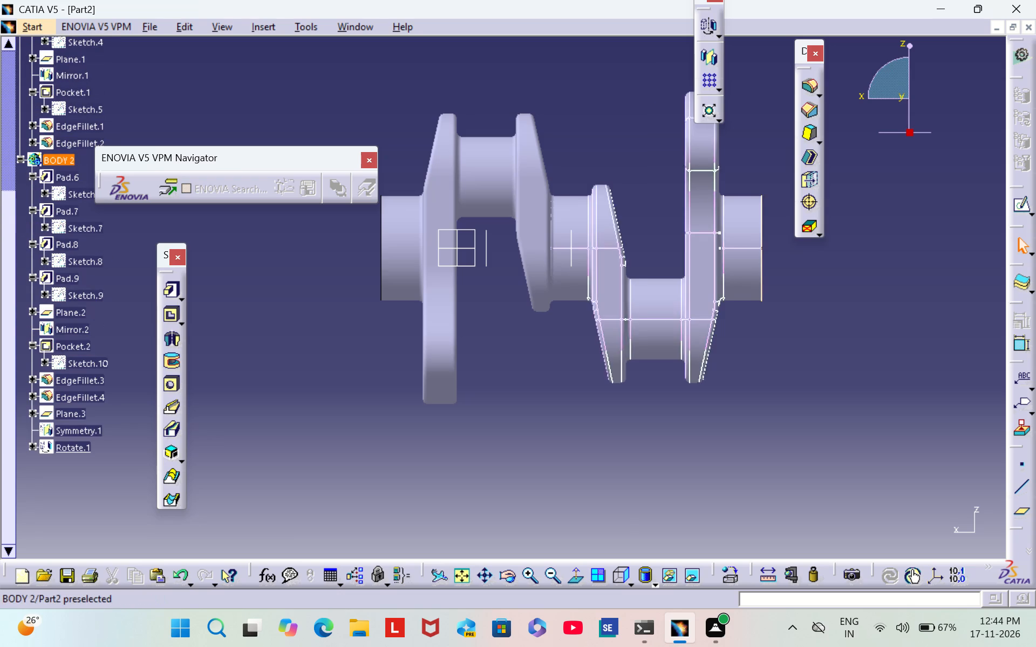
right_click(56, 162)
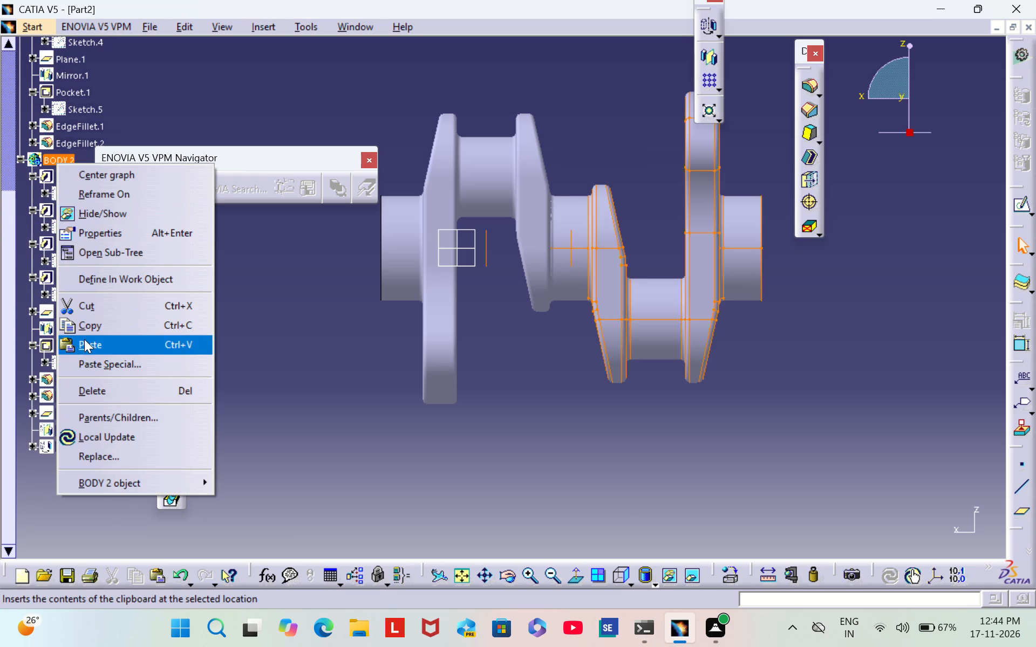
left_click(96, 327)
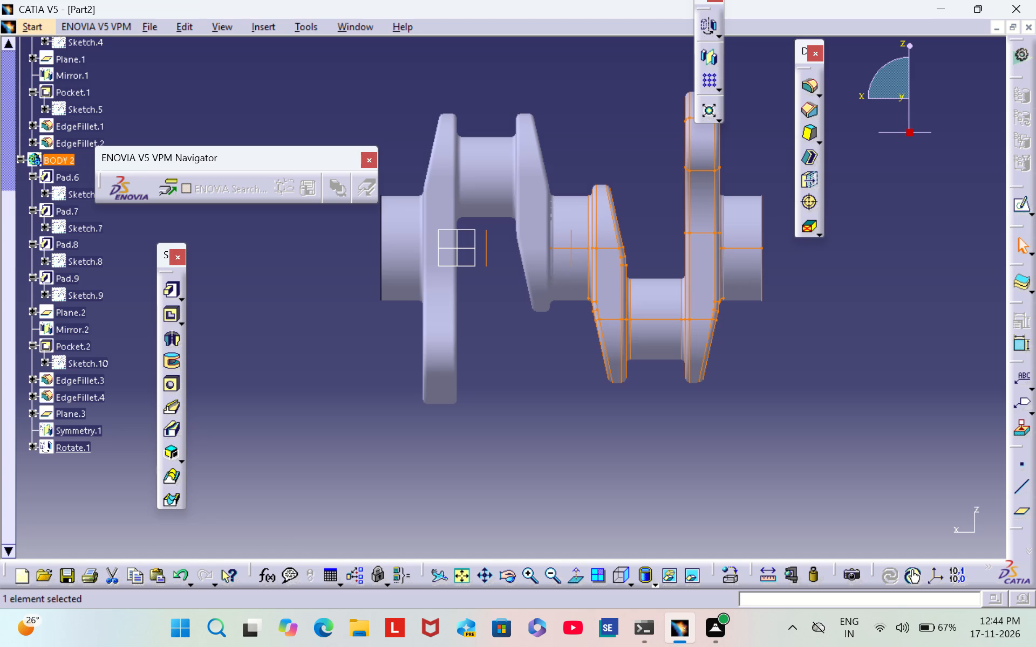
right_click(54, 161)
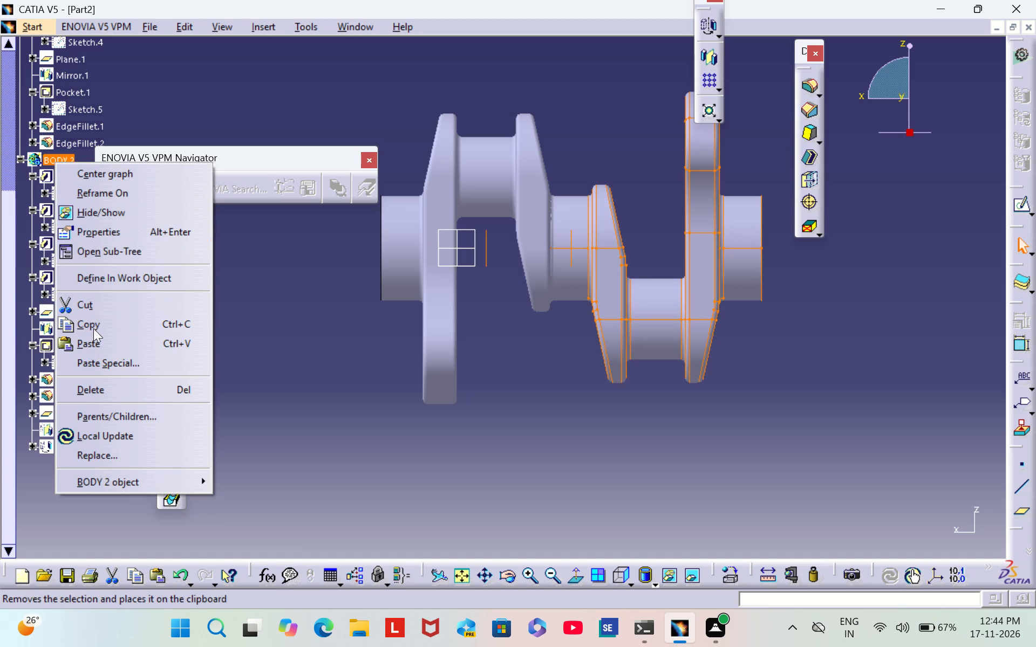
left_click(94, 326)
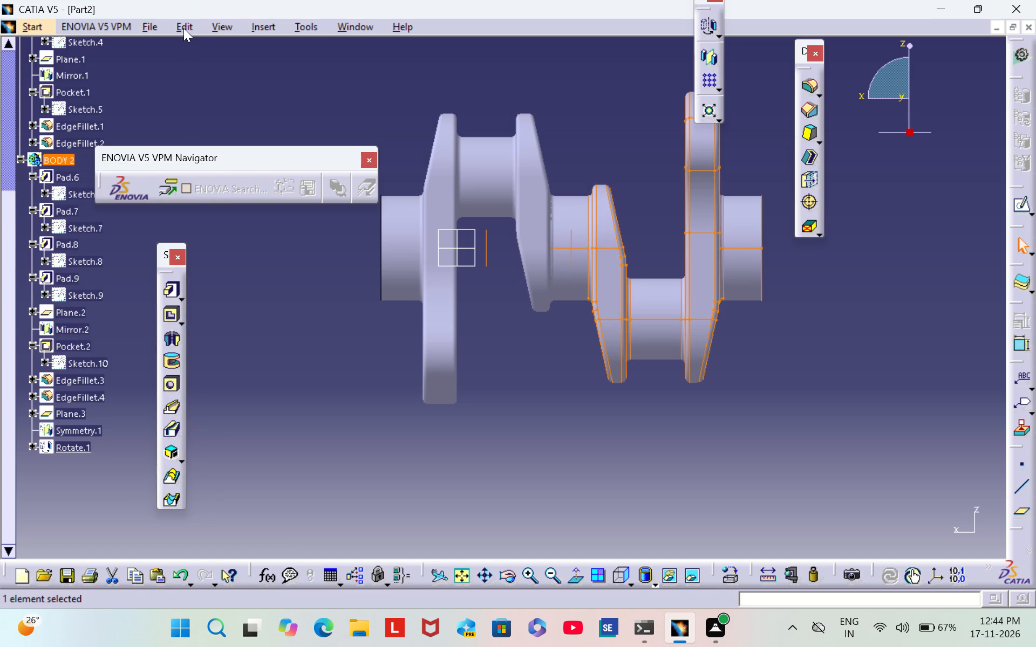
left_click(183, 26)
left_click(250, 154)
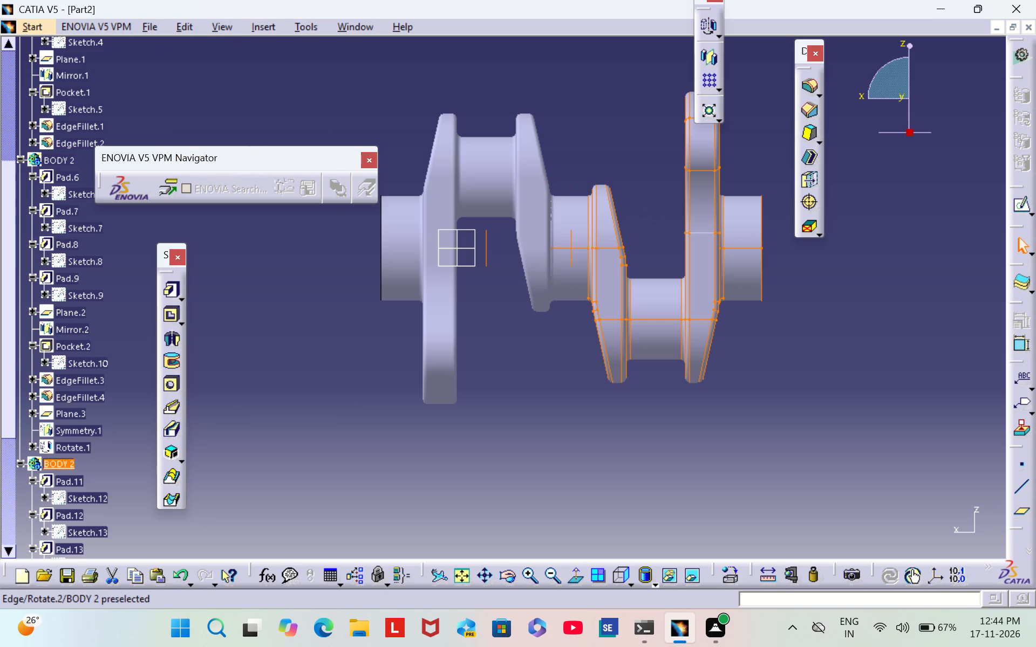
Rename the pasted duplicate of BODY 2 as BODY 3.
scroll(328, 407, "down", 2)
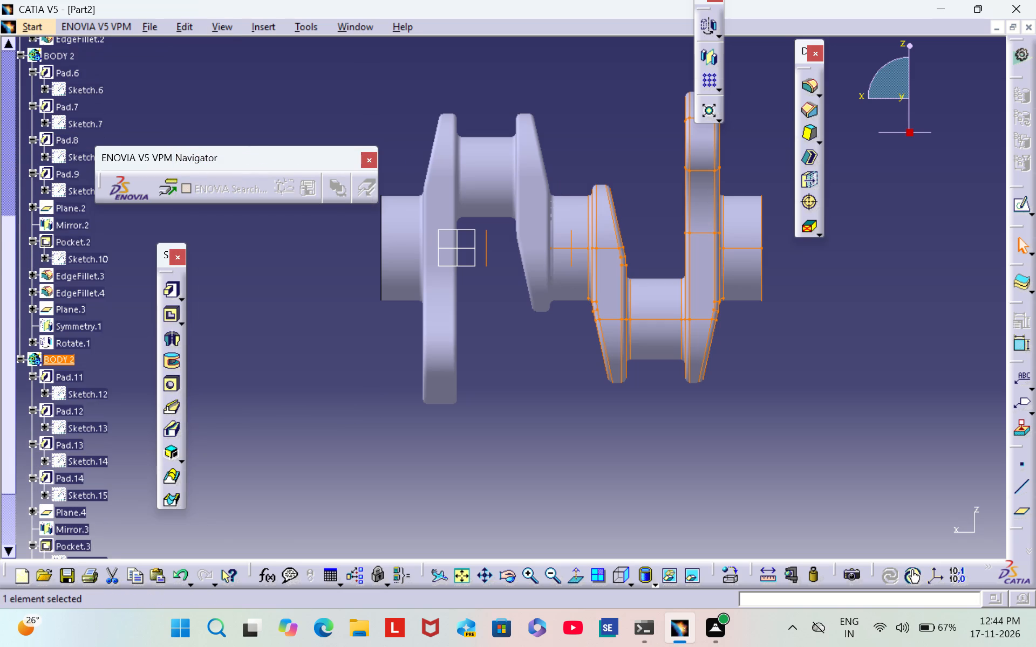
scroll(330, 404, "down", 3)
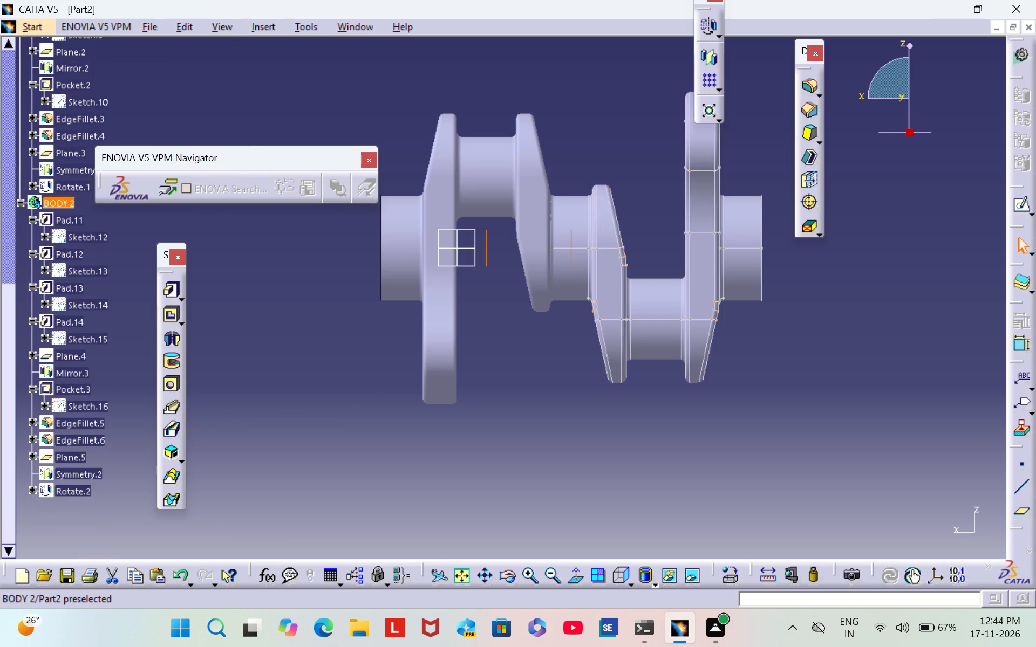
right_click(63, 206)
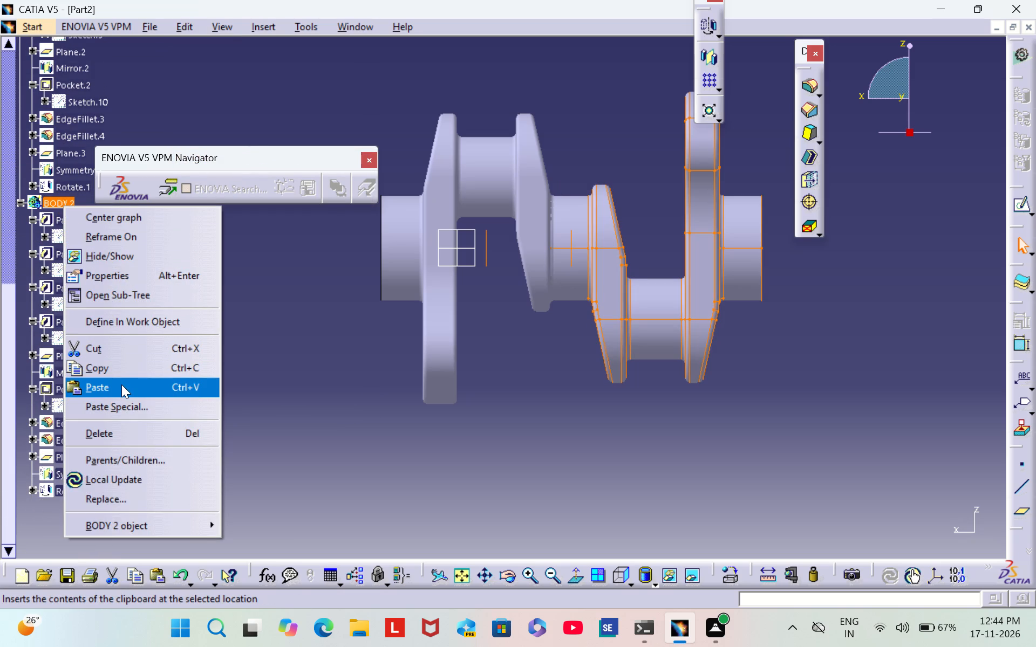
left_click(157, 276)
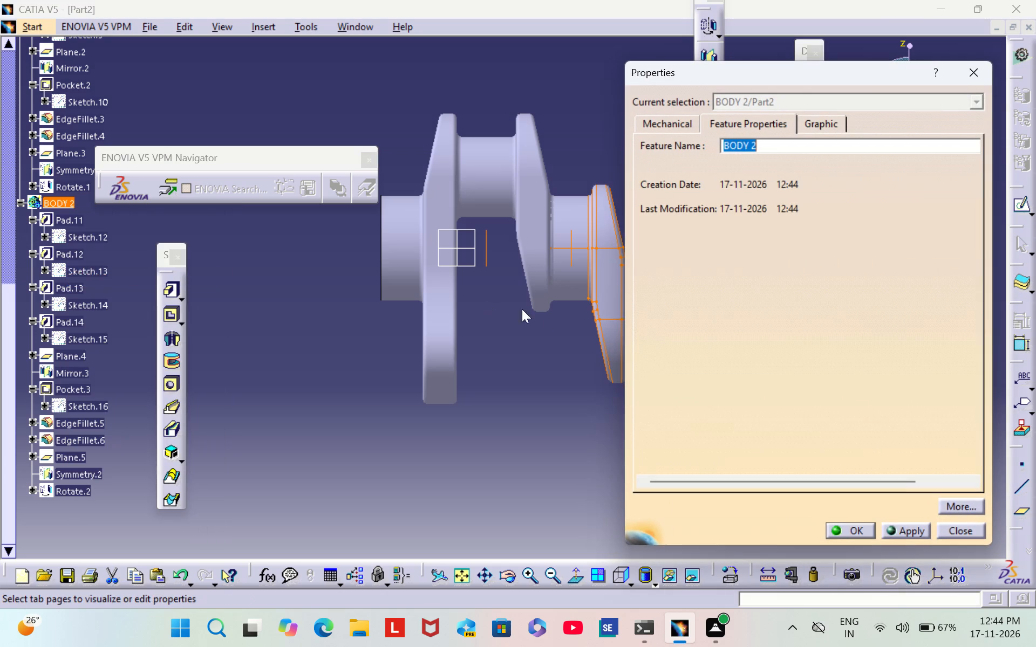
key("BackSpace")
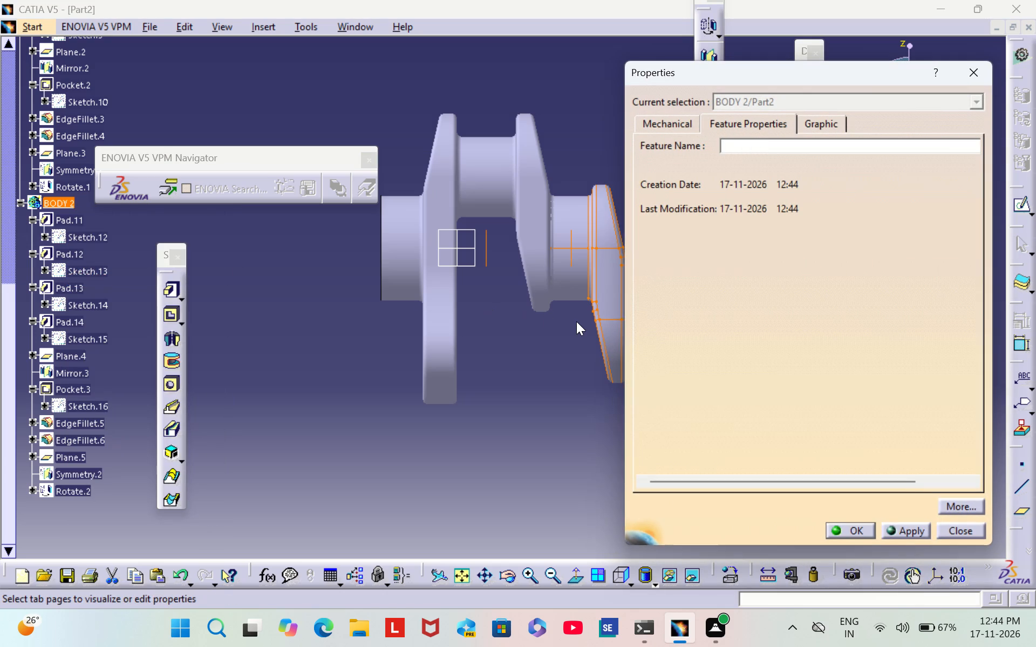
type("BODY 3")
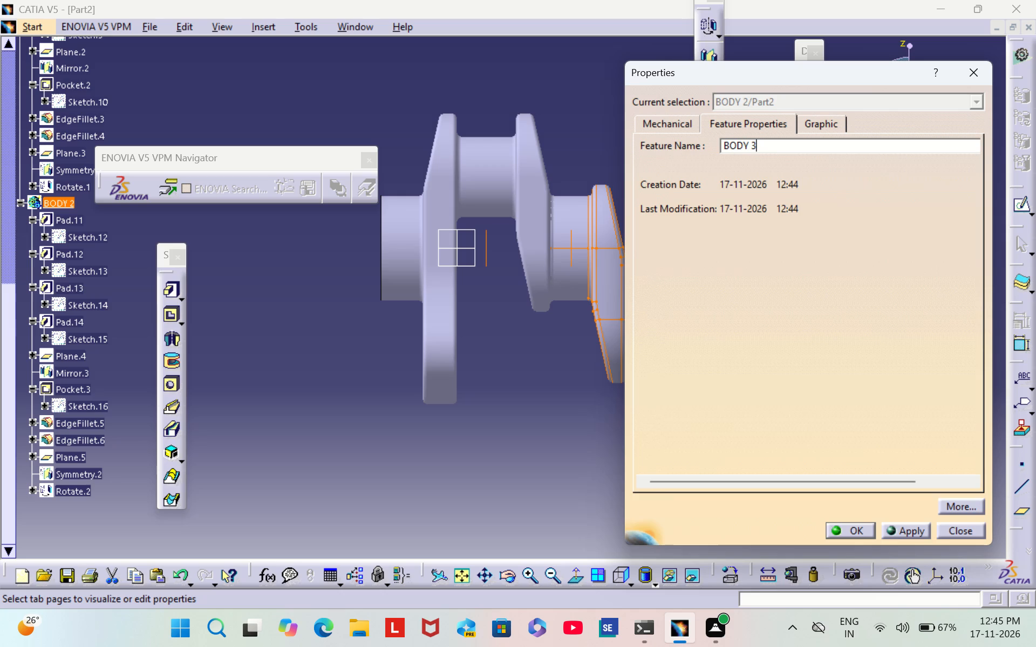
key("Return")
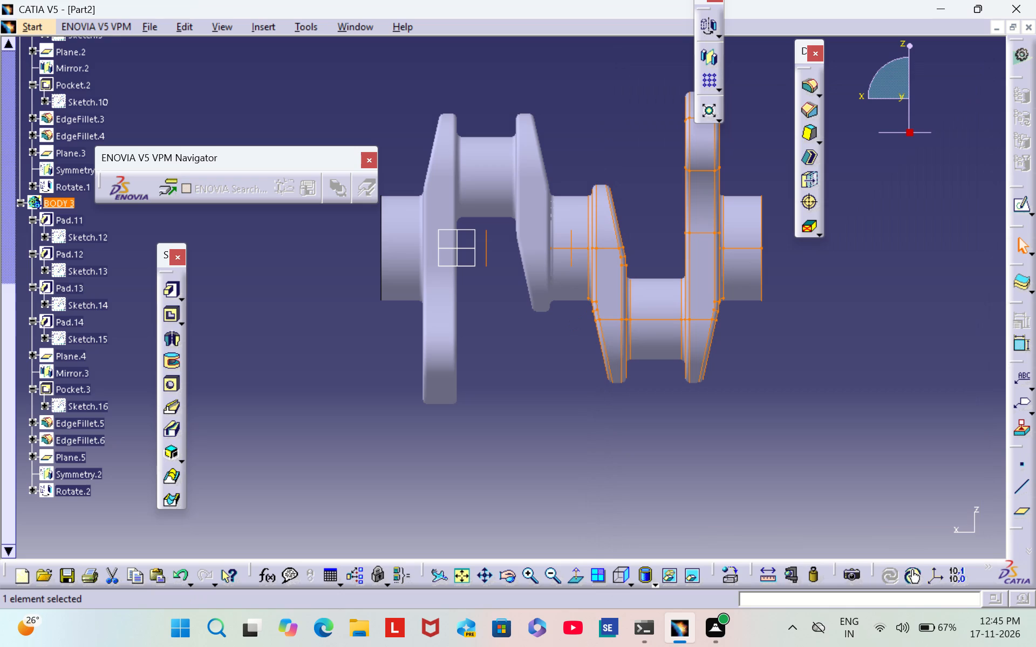
left_click(747, 362)
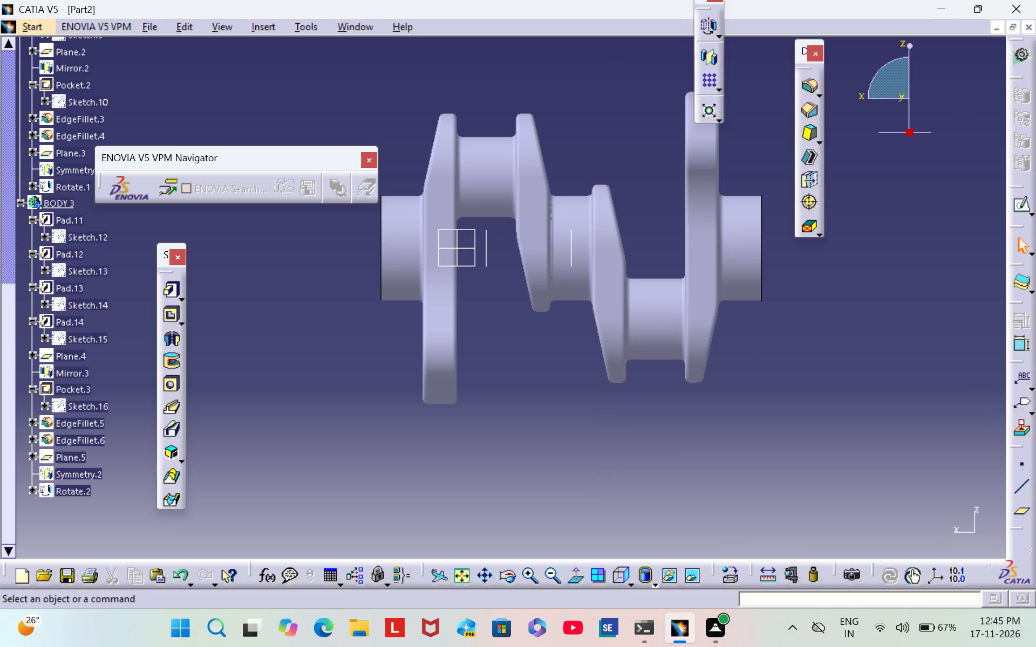
Create a reference plane in BODY 3 offset 12.5 mm outward from the outer crank web's flat face around the end journal.
middle_click_drag(838, 331, 764, 355)
right_click_drag(838, 331, 764, 355)
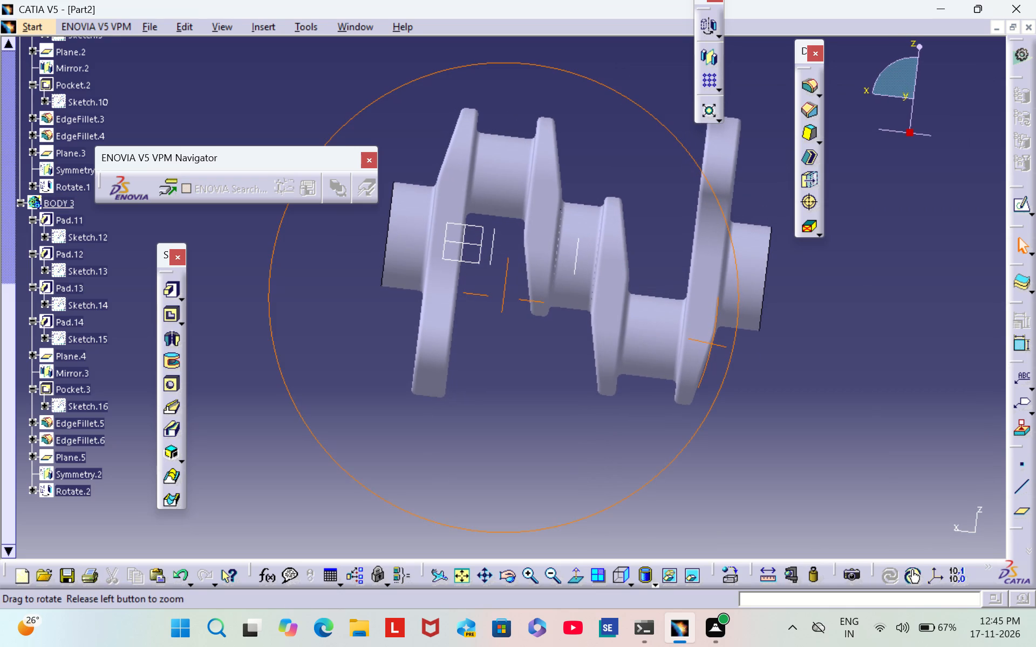
middle_click_drag(764, 355, 764, 355)
right_click_drag(764, 355, 764, 355)
scroll(764, 355, "down", 1)
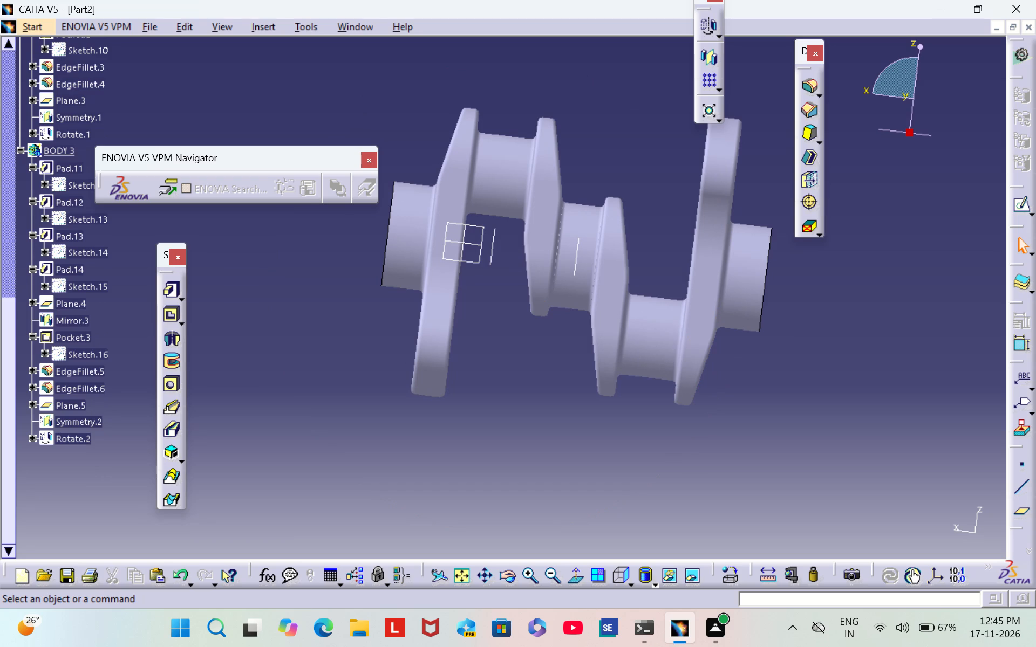
middle_click_drag(804, 327, 650, 341)
scroll(804, 327, "down", 1)
right_click_drag(804, 327, 650, 341)
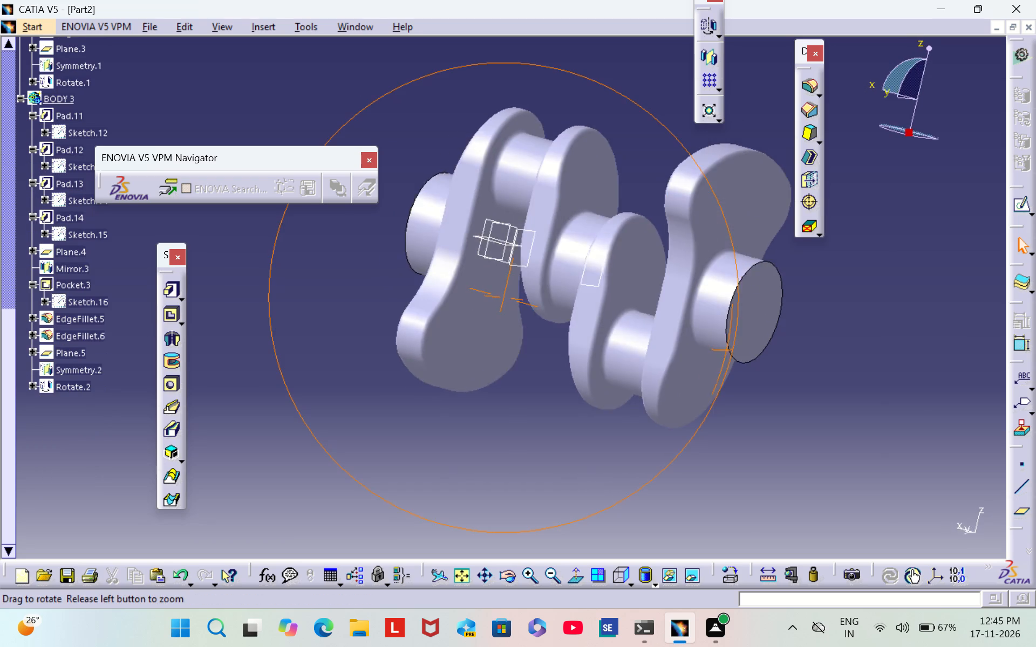
middle_click_drag(650, 341, 619, 343)
right_click_drag(650, 341, 618, 343)
left_click(1017, 508)
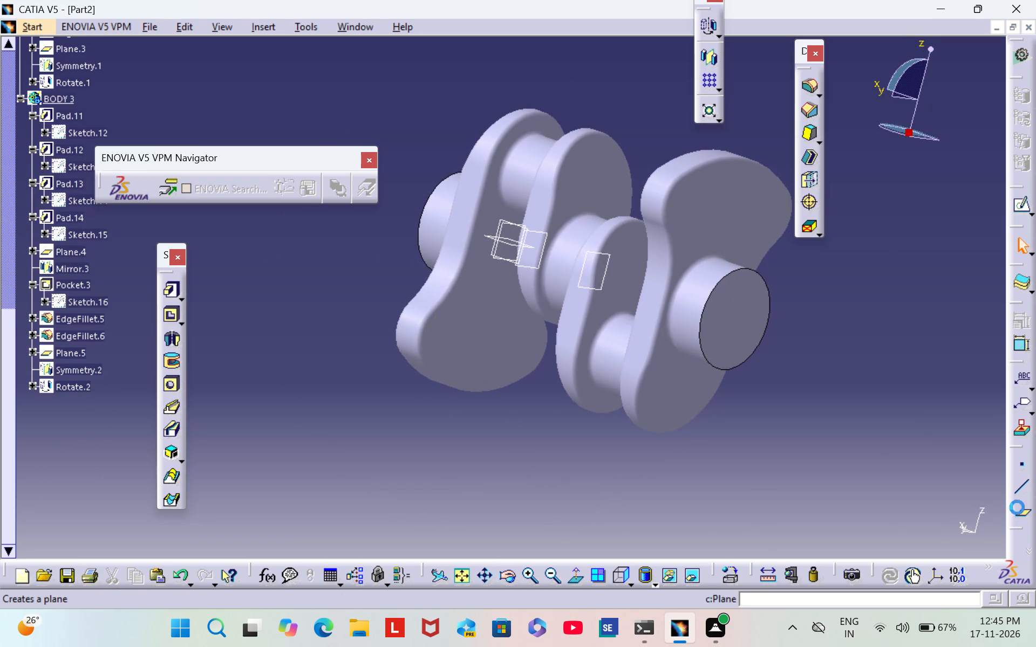
left_click(706, 222)
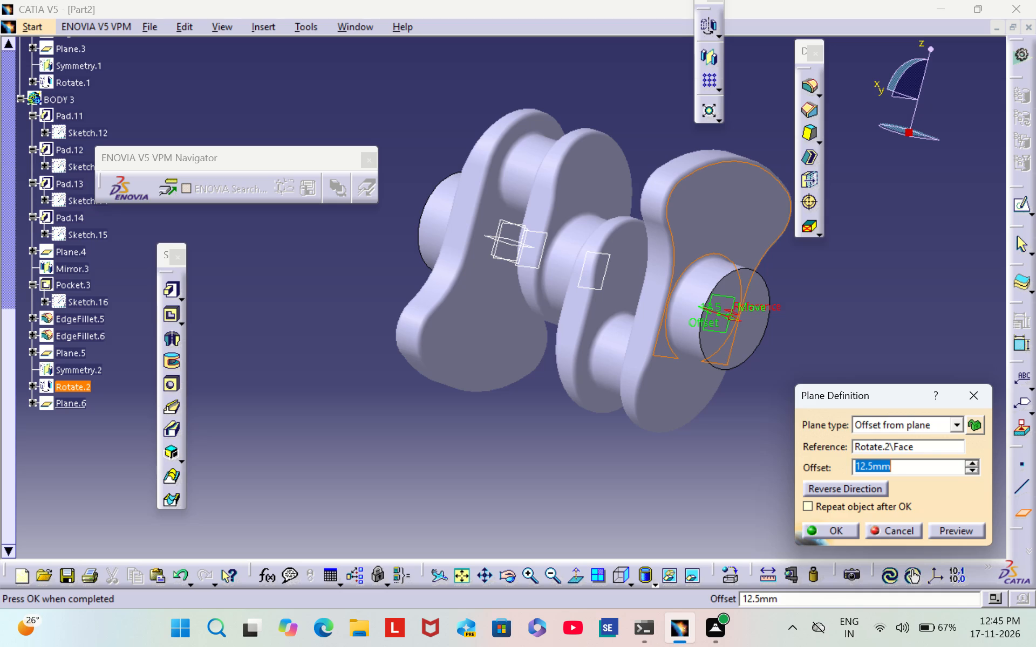
left_click(825, 528)
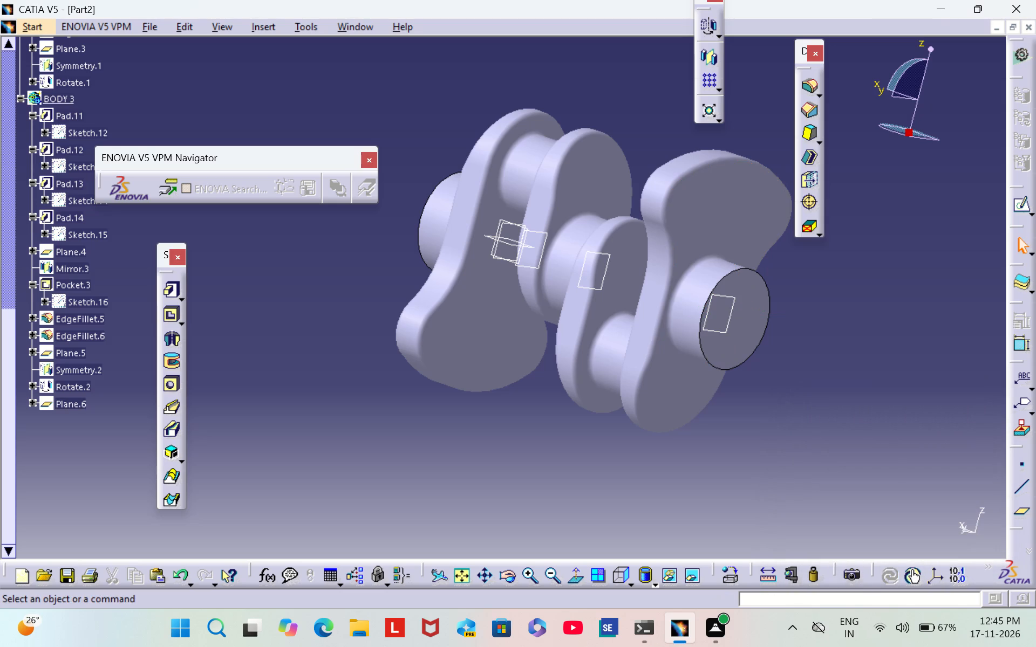
Apply Symmetry to BODY 3 about the new 12.5 mm offset plane, keeping the transformation specifications.
scroll(440, 424, "down", 2)
middle_click_drag(440, 424, 617, 463)
right_click_drag(441, 424, 617, 463)
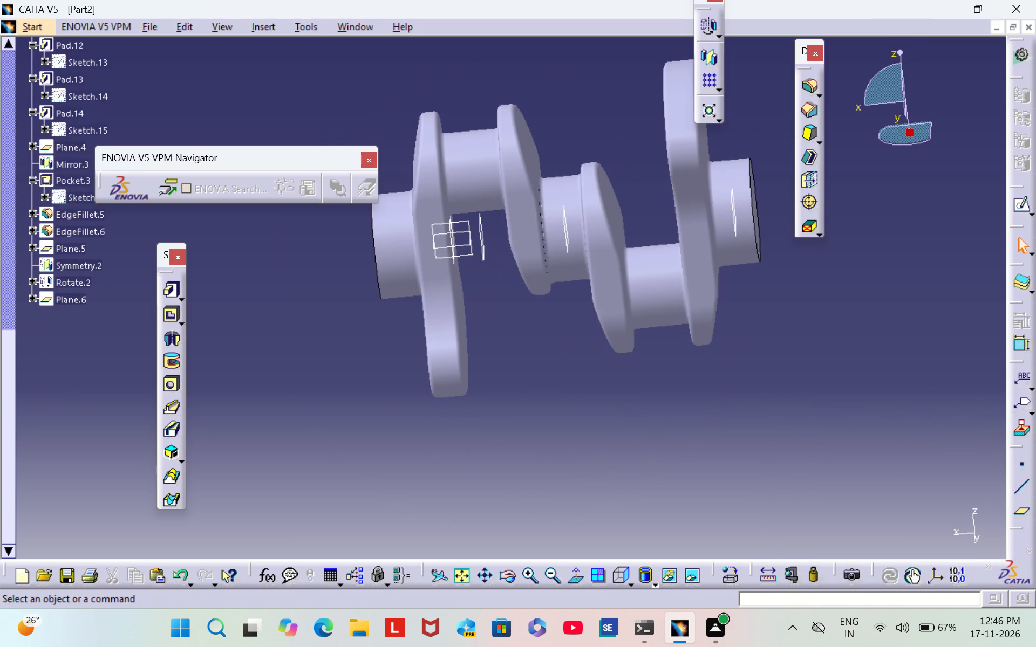
left_click(635, 576)
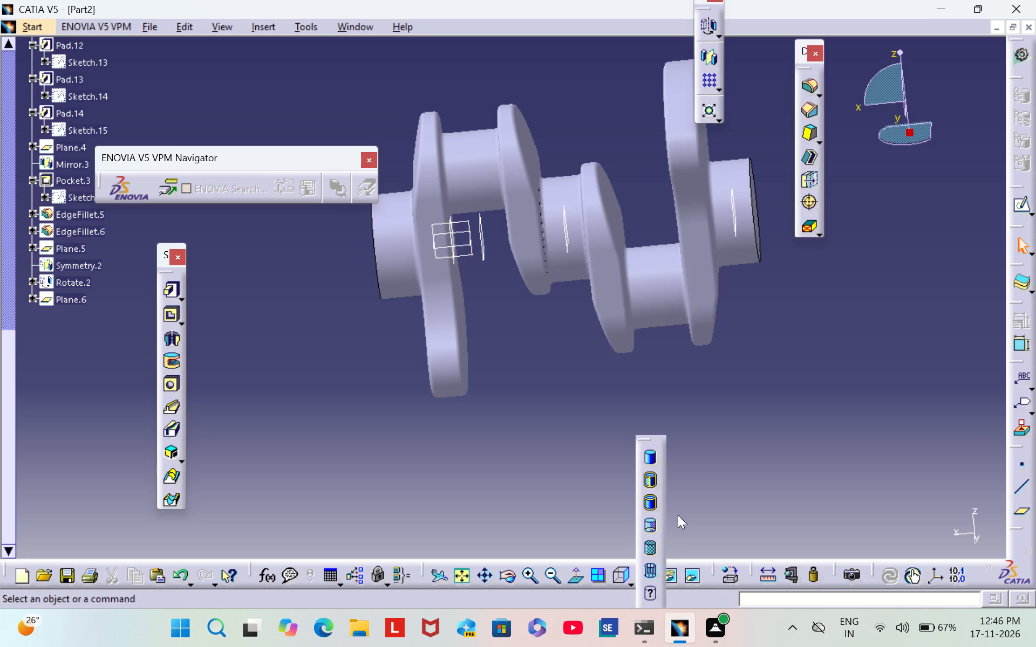
left_click(612, 533)
left_click(625, 582)
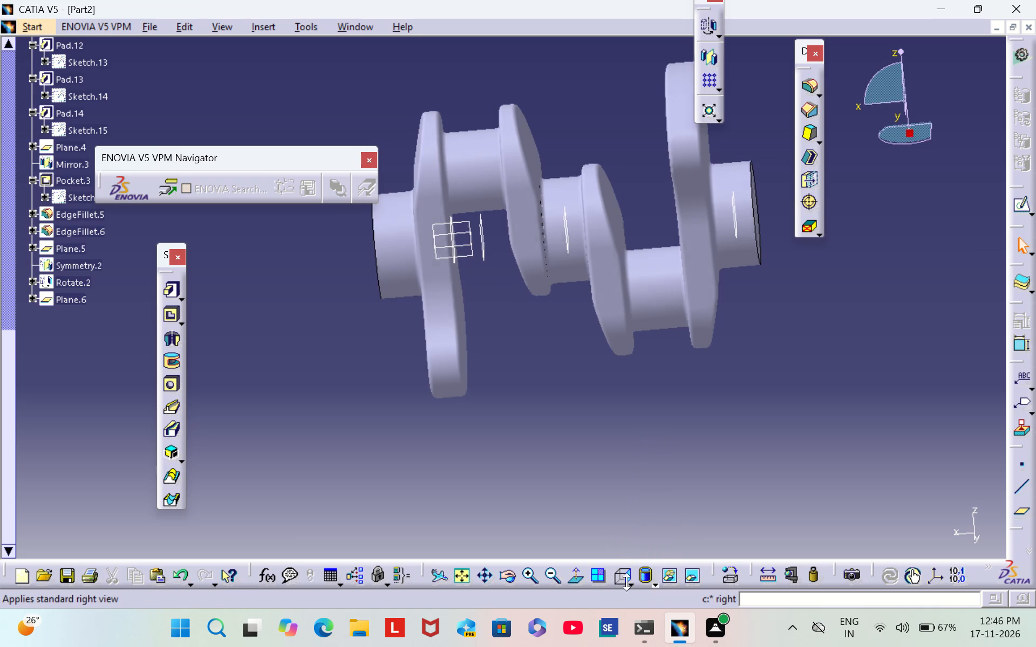
left_click(633, 577)
left_click(760, 452)
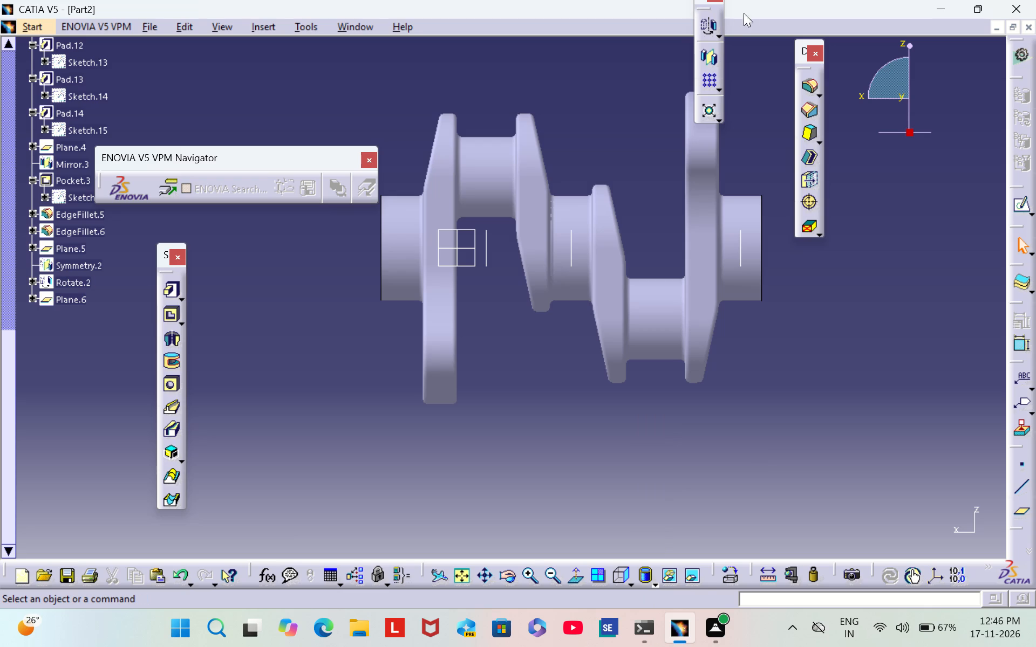
left_click(721, 27)
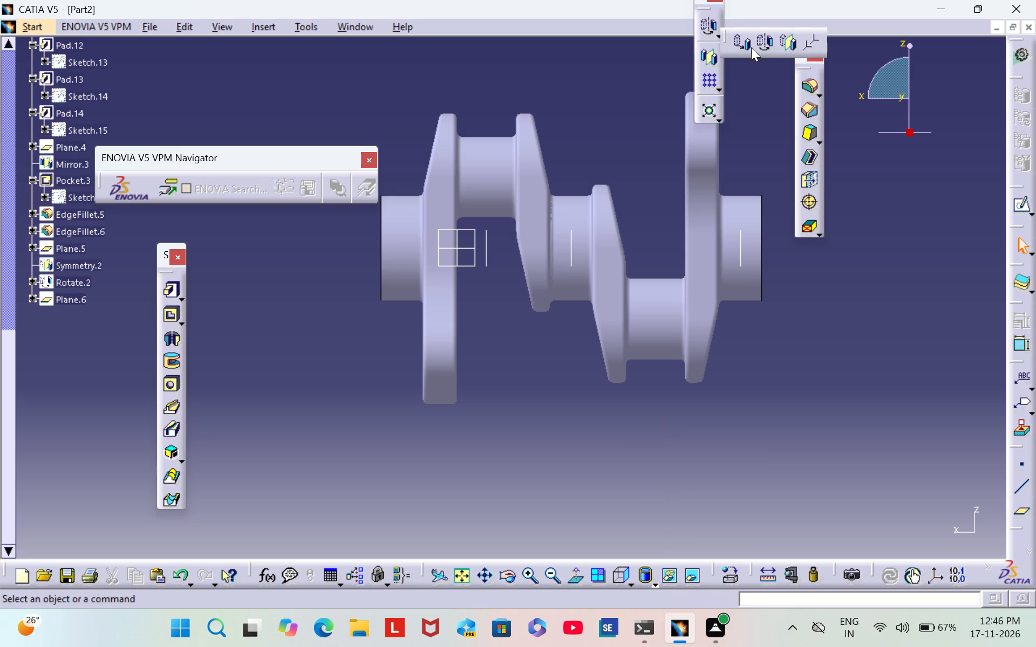
left_click(786, 44)
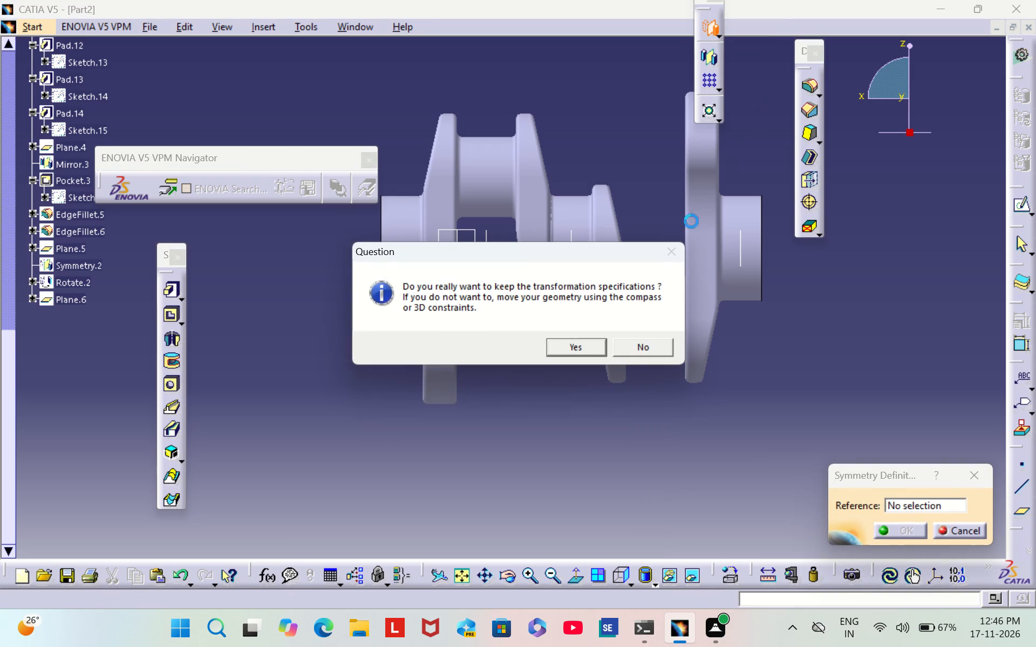
left_click(585, 347)
middle_click_drag(790, 306, 733, 328)
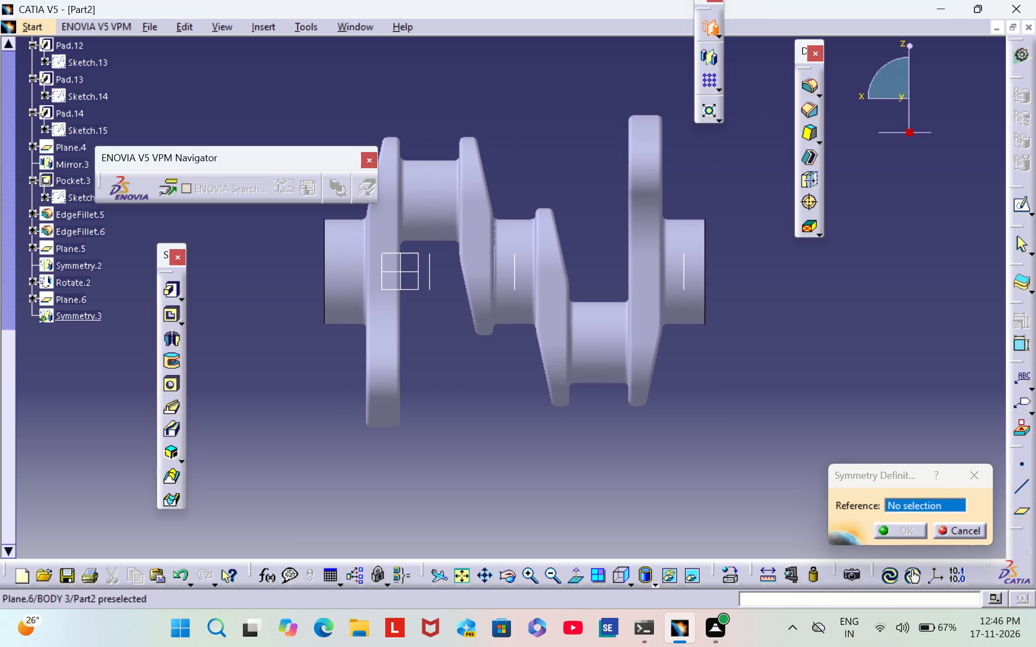
left_click(684, 263)
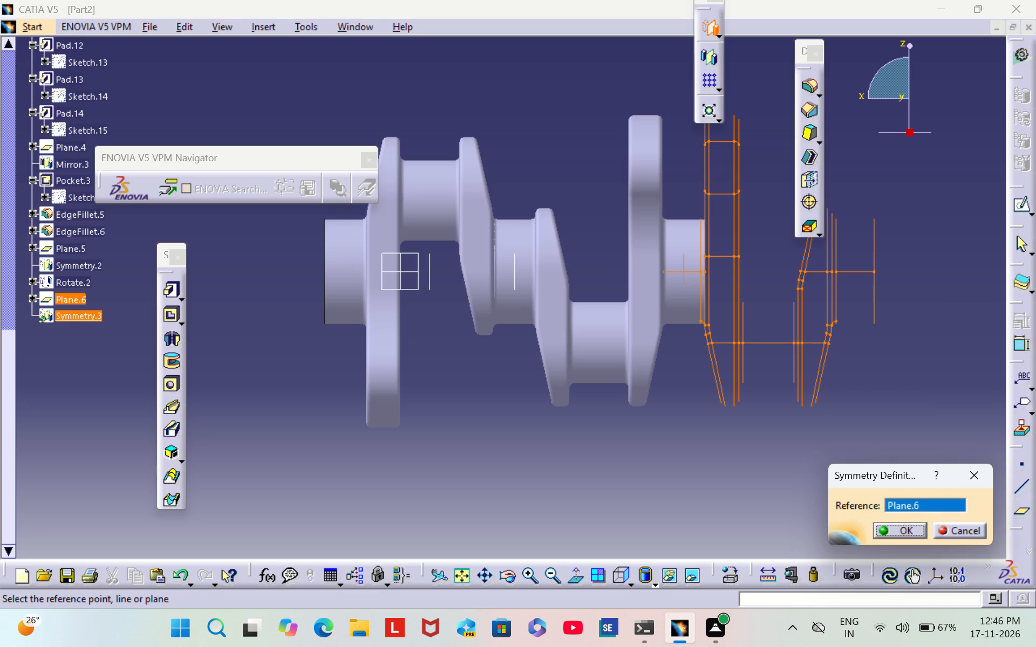
left_click(906, 526)
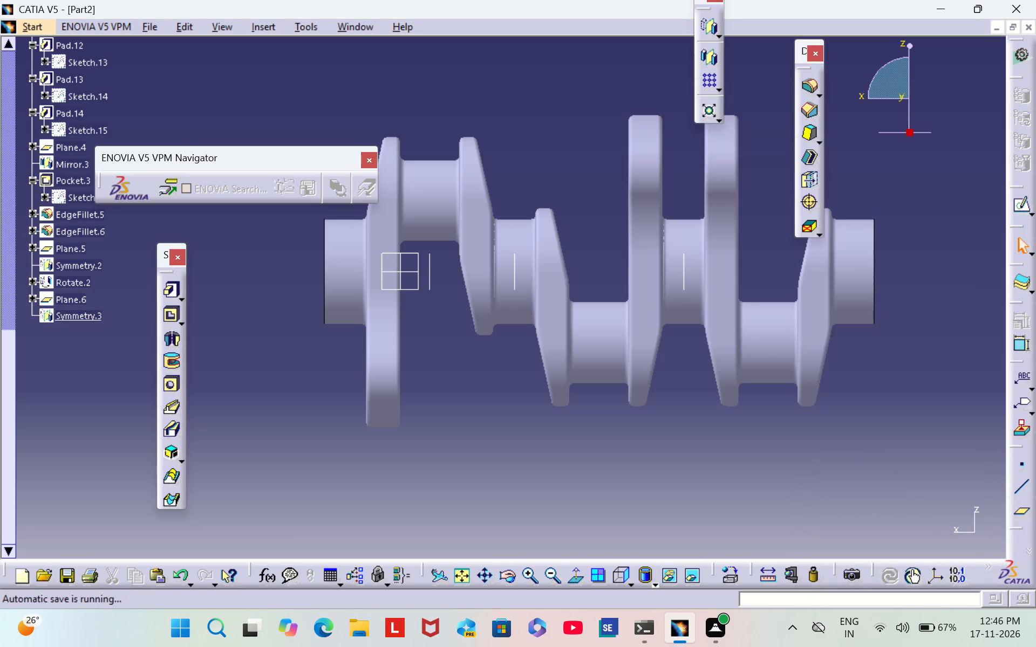
Copy BODY 3 from the specification tree and paste a duplicate of it into the part.
scroll(66, 146, "up", 2)
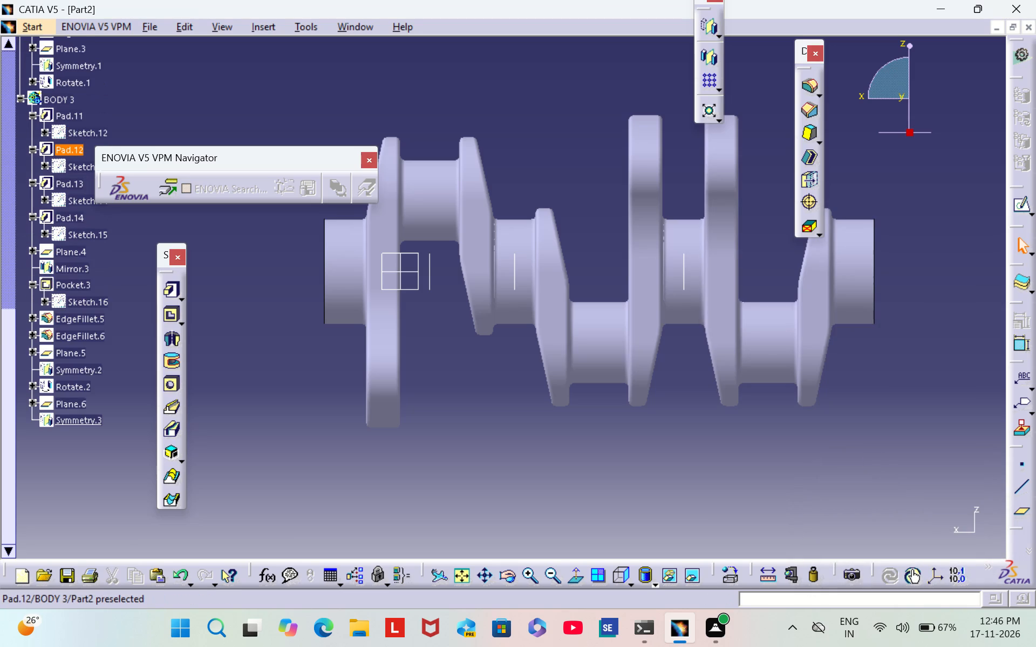
right_click(59, 99)
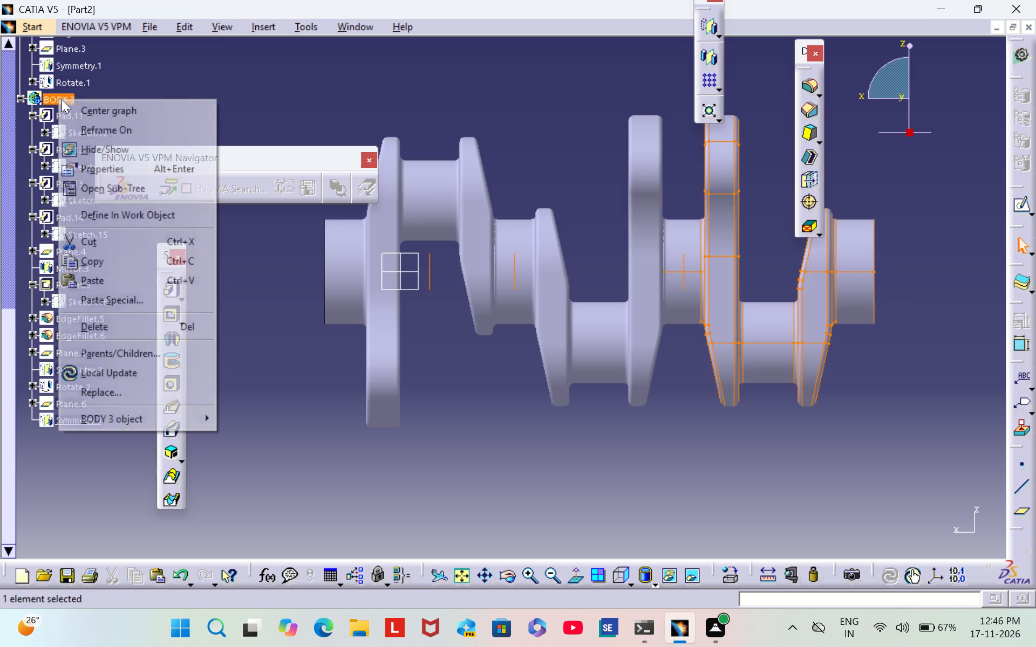
left_click(114, 266)
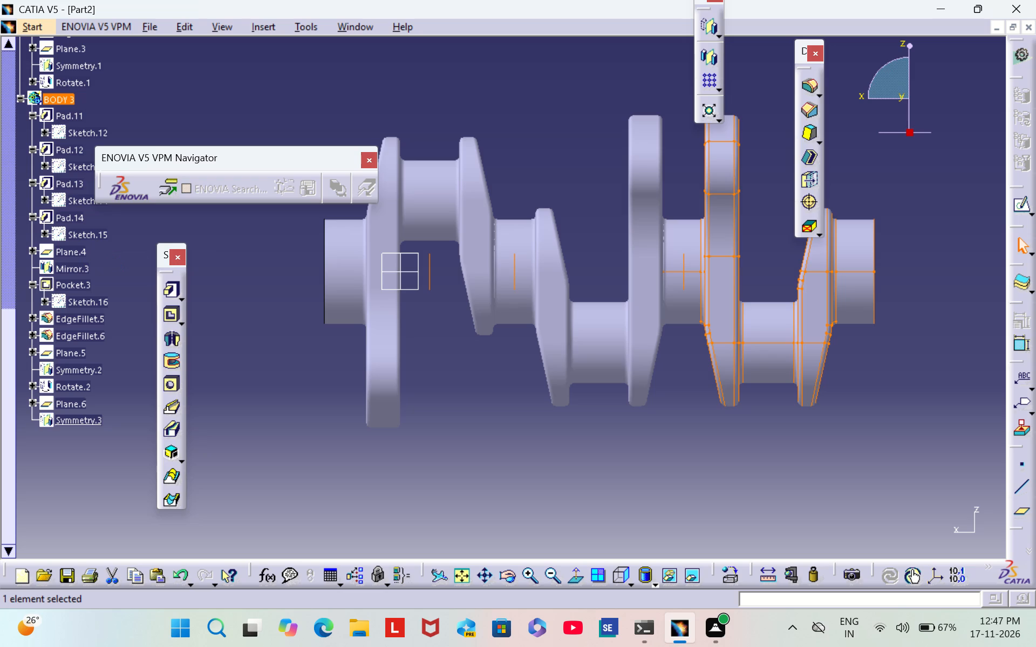
left_click(182, 24)
left_click(258, 163)
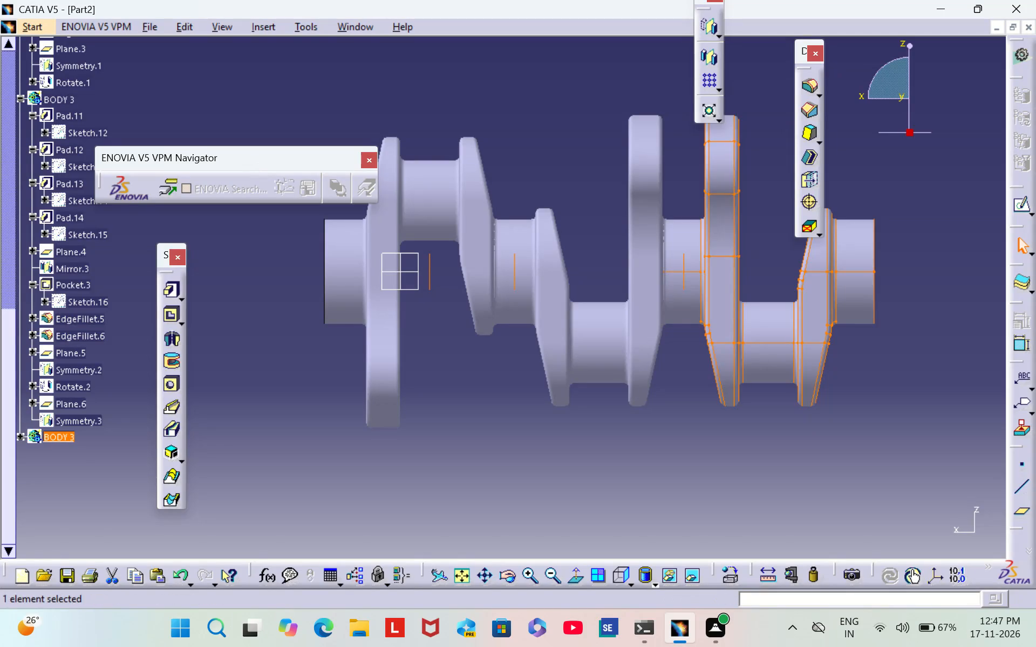
Rename the pasted duplicate of BODY 3 as BODY 4.
right_click(61, 440)
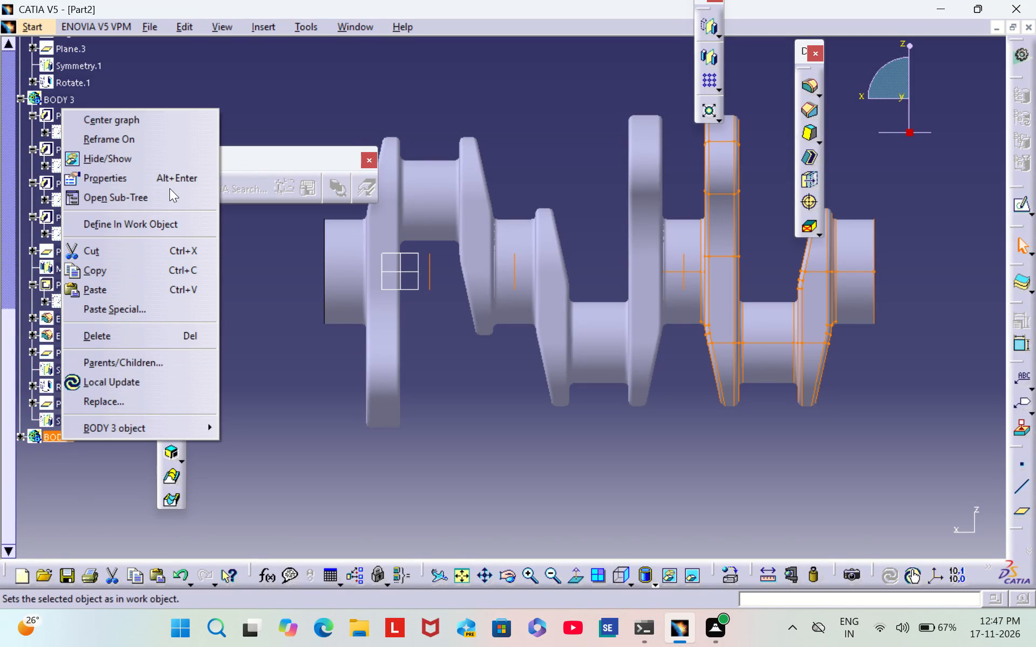
left_click(173, 177)
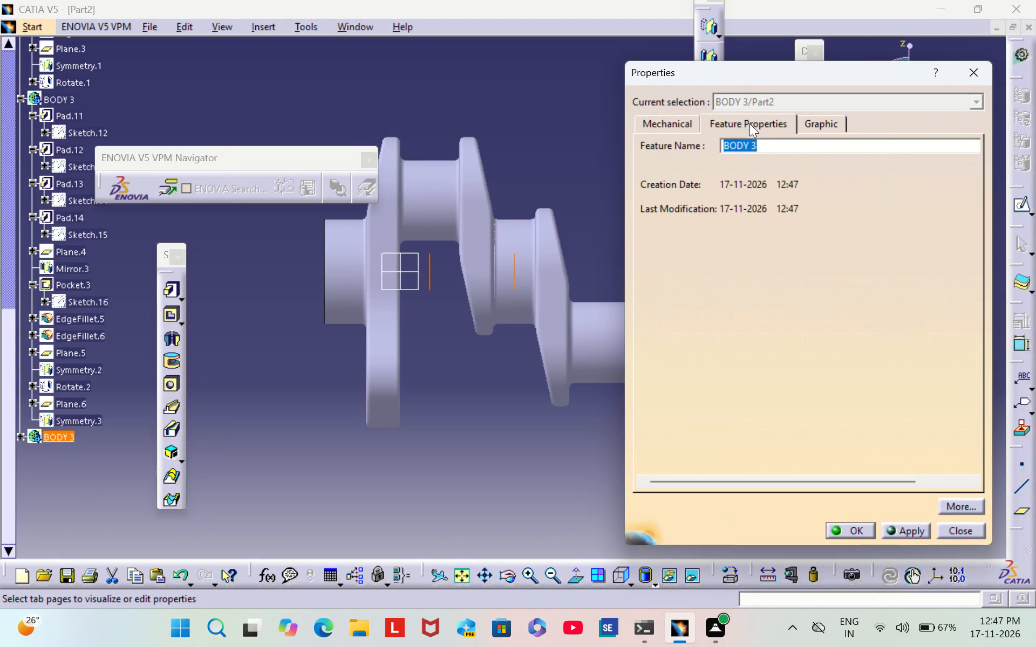
key("BackSpace")
type("BODY")
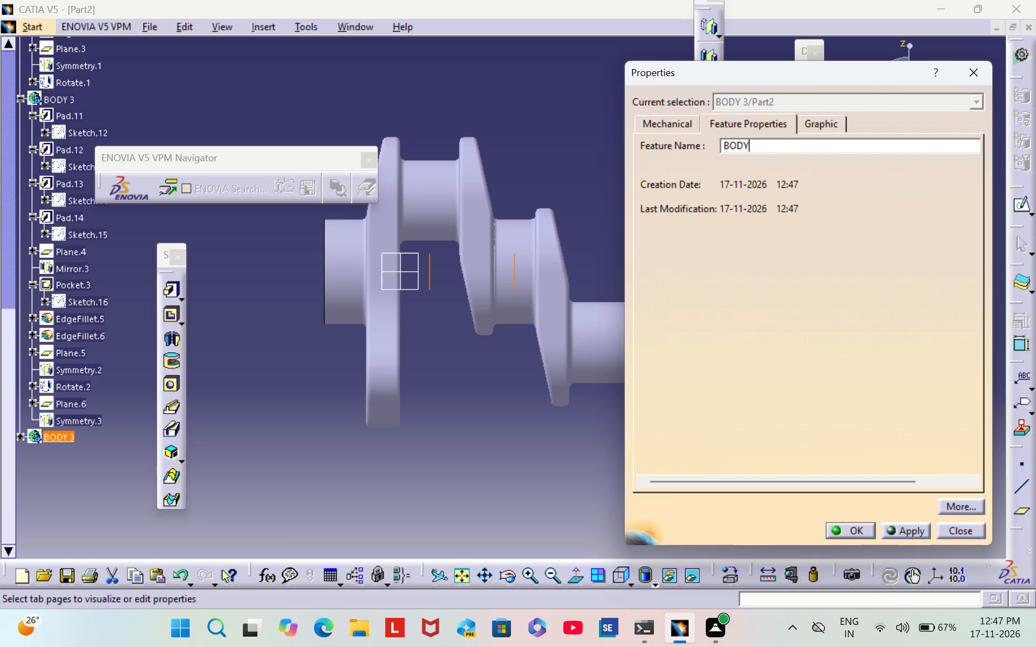
key("space")
key("4")
left_click(853, 526)
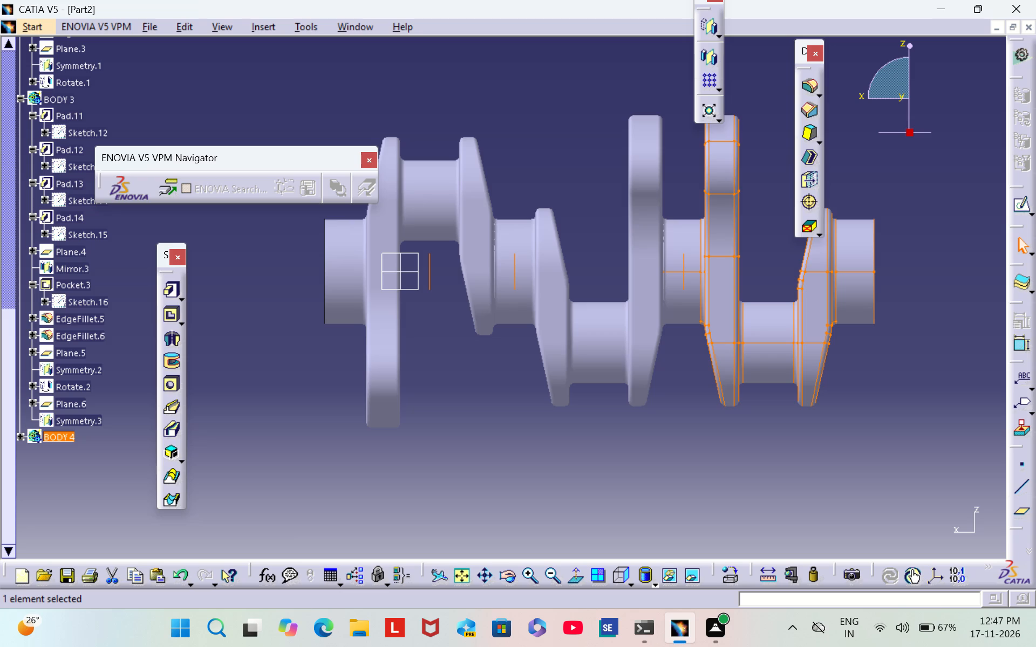
Create a reference plane in BODY 4 offset 12.5 mm outward from the outer crank web's flat face around the end journal.
middle_click_drag(862, 433, 721, 442)
left_click(1020, 508)
scroll(870, 311, "down", 1)
middle_click_drag(870, 311, 593, 314)
right_click_drag(870, 311, 593, 314)
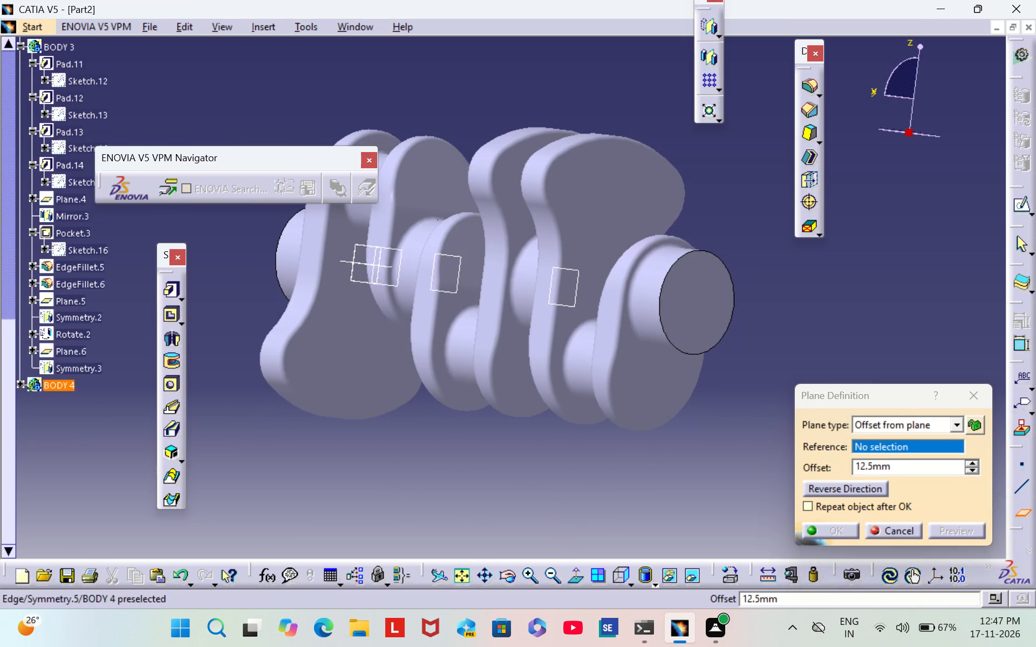
left_click(629, 337)
scroll(476, 443, "down", 2)
middle_click_drag(476, 443, 486, 455)
right_click_drag(485, 454, 486, 455)
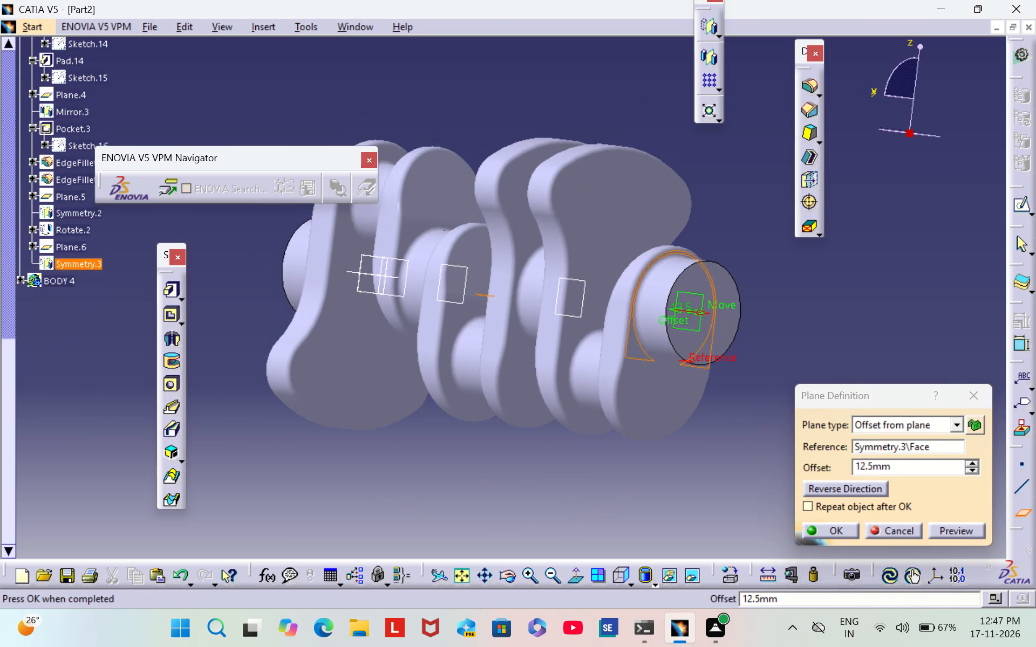
right_click_drag(486, 455, 596, 472)
middle_click_drag(486, 455, 596, 472)
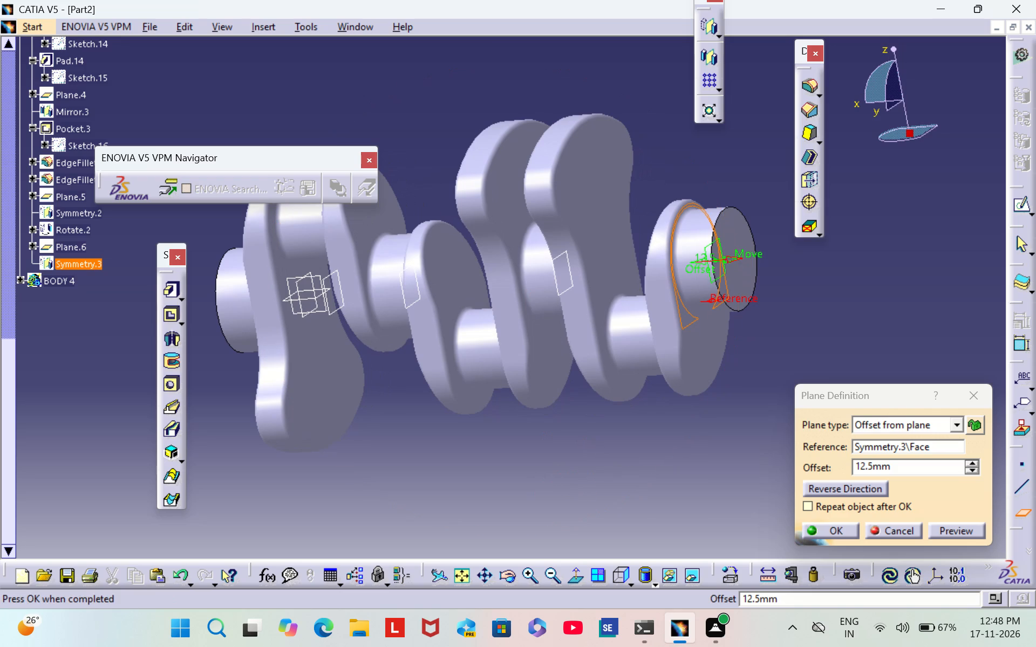
left_click(833, 529)
left_click(542, 457)
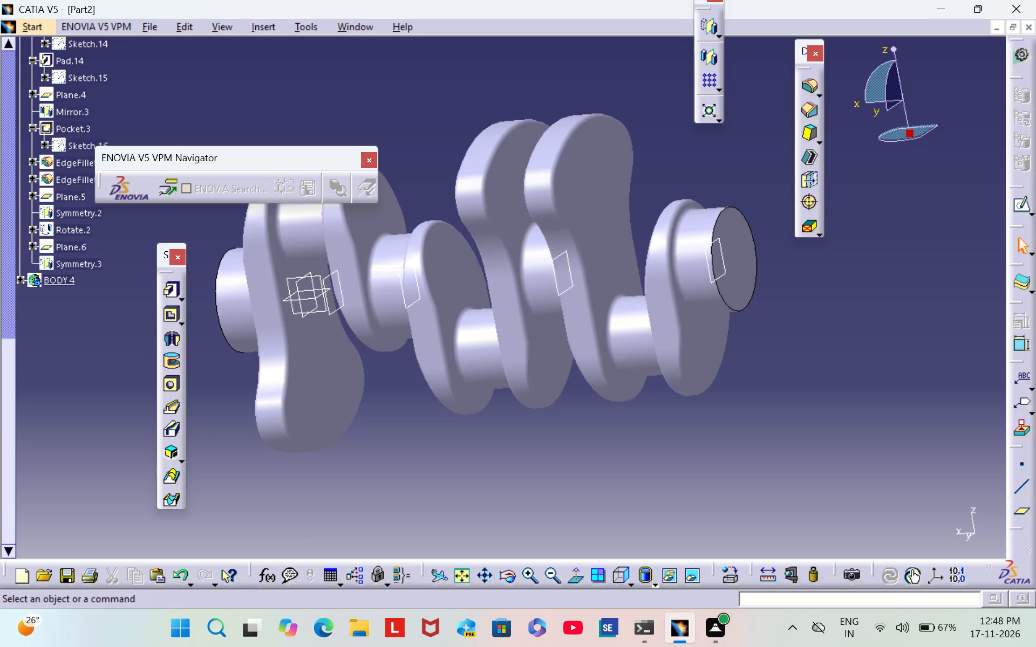
Apply Symmetry to BODY 4 about the new 12.5 mm offset plane, keeping the transformation specifications.
left_click(620, 575)
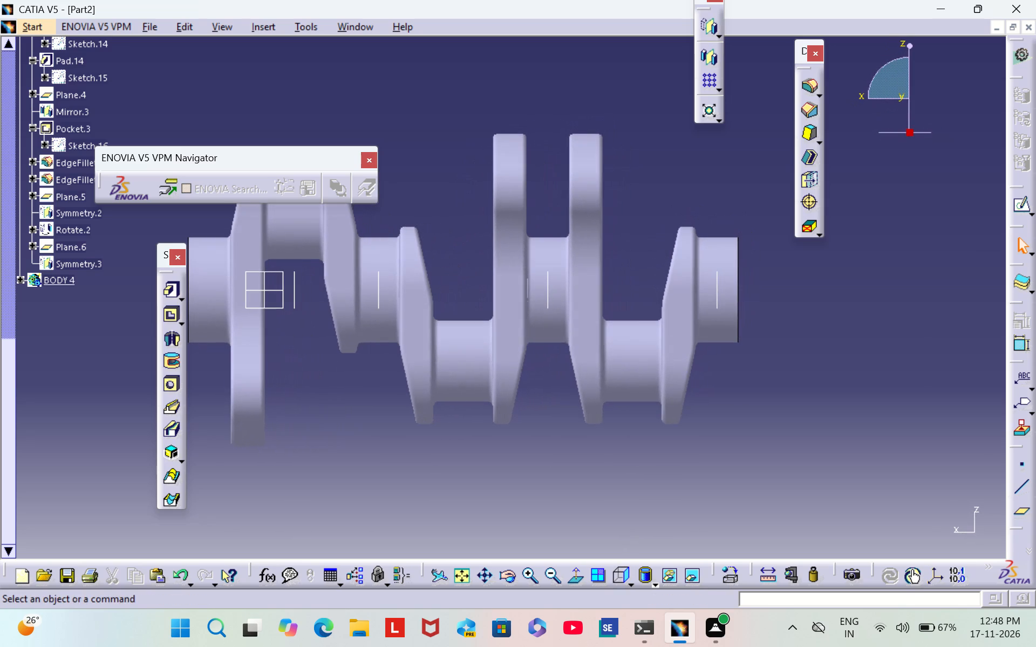
left_click(711, 23)
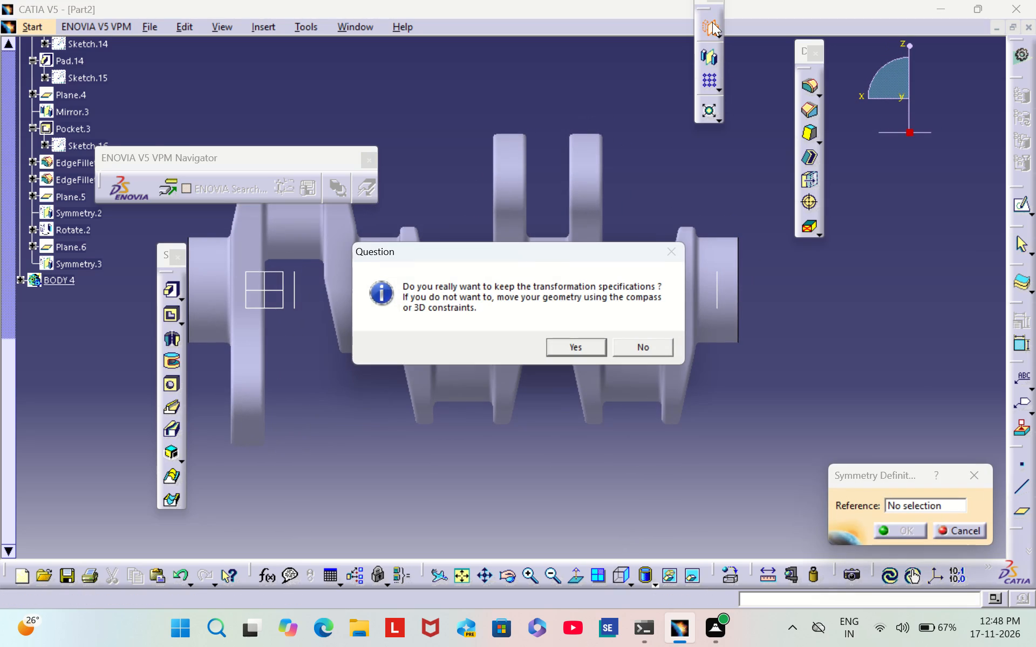
left_click(584, 343)
left_click(715, 287)
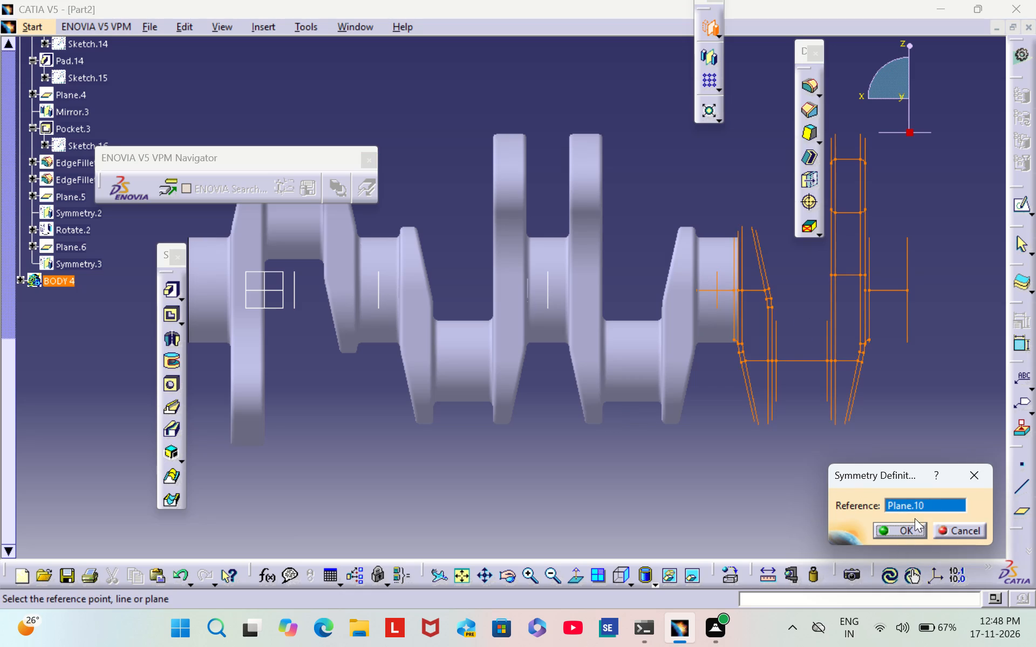
left_click(900, 525)
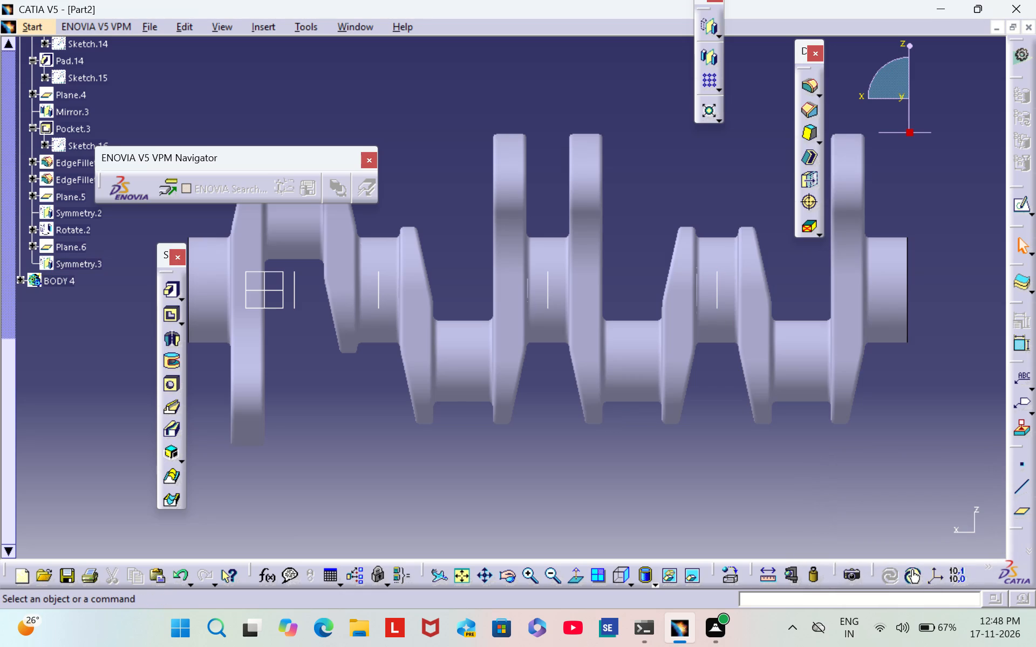
Rotate BODY 4 by 180 degrees about the X axis, keeping the transformation specifications.
left_click(721, 30)
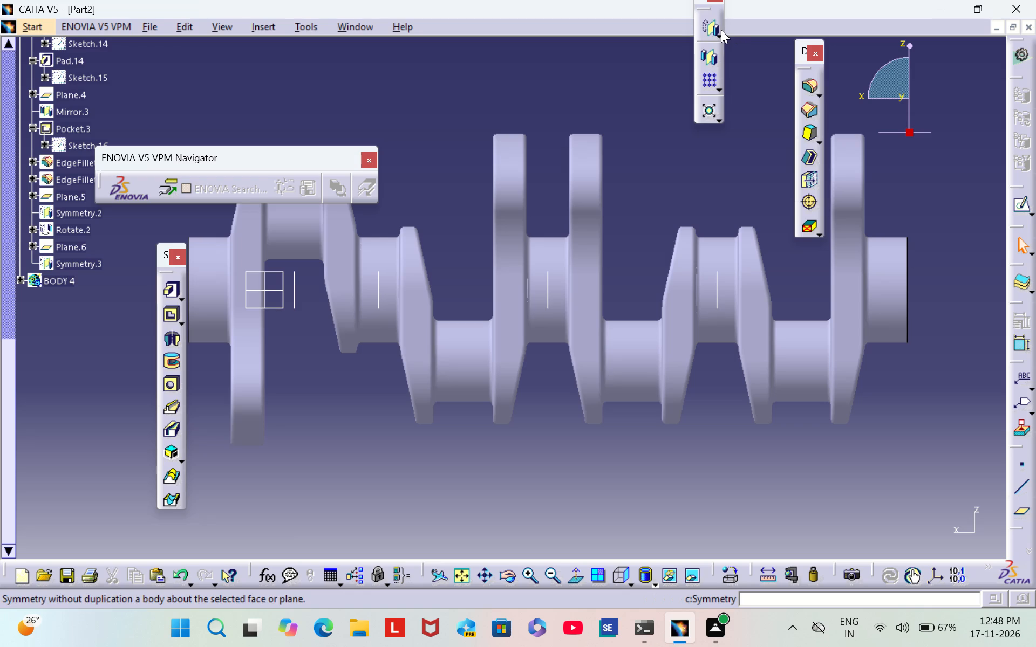
left_click(768, 47)
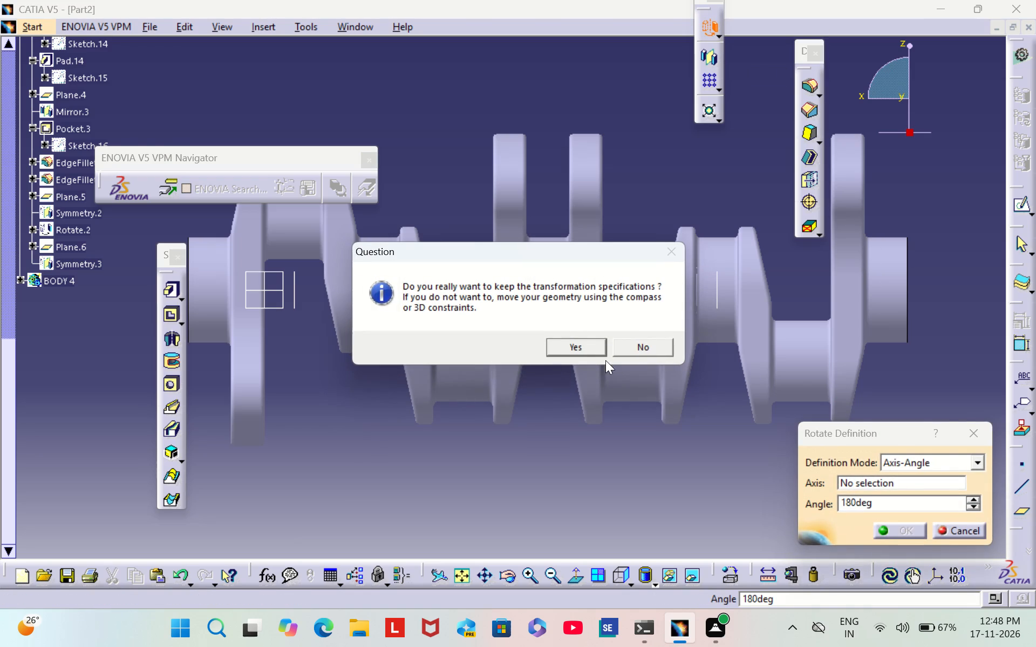
left_click(586, 342)
left_click(794, 353)
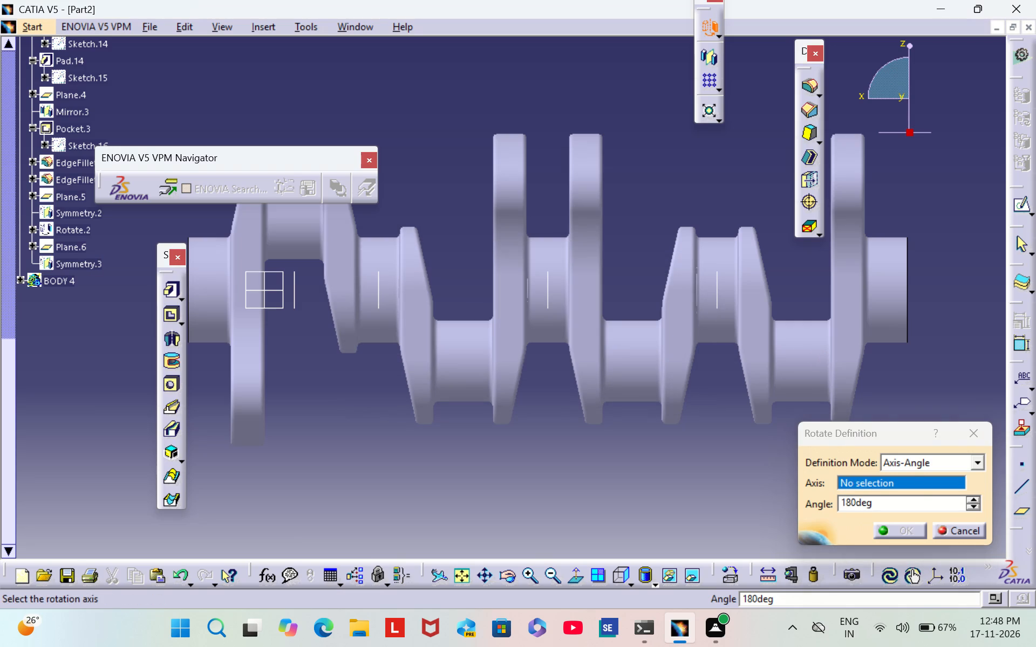
right_click(894, 483)
left_click(928, 522)
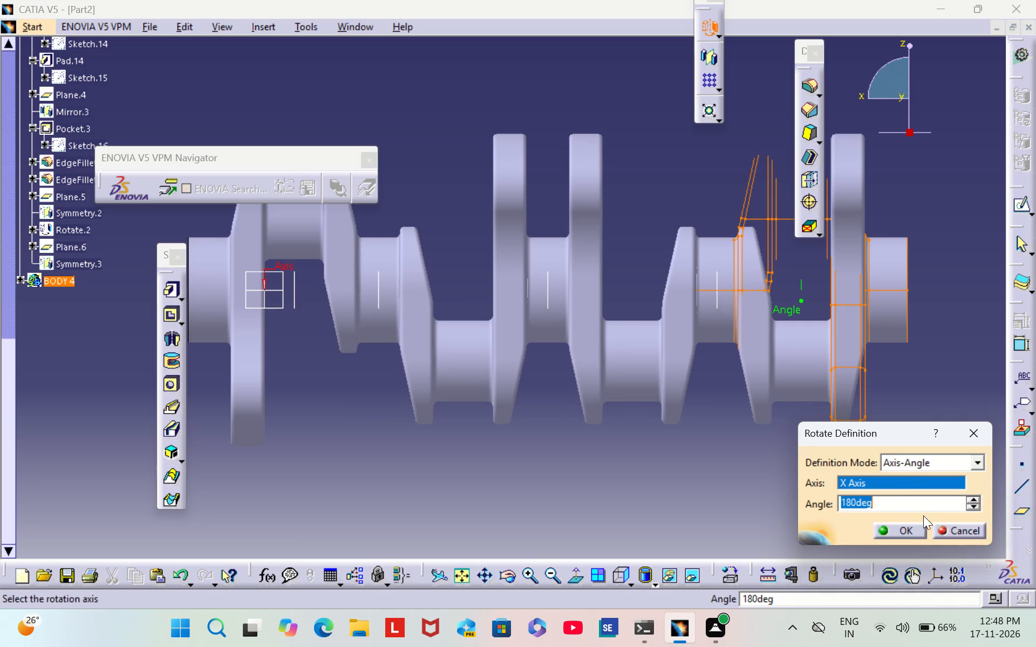
left_click(905, 538)
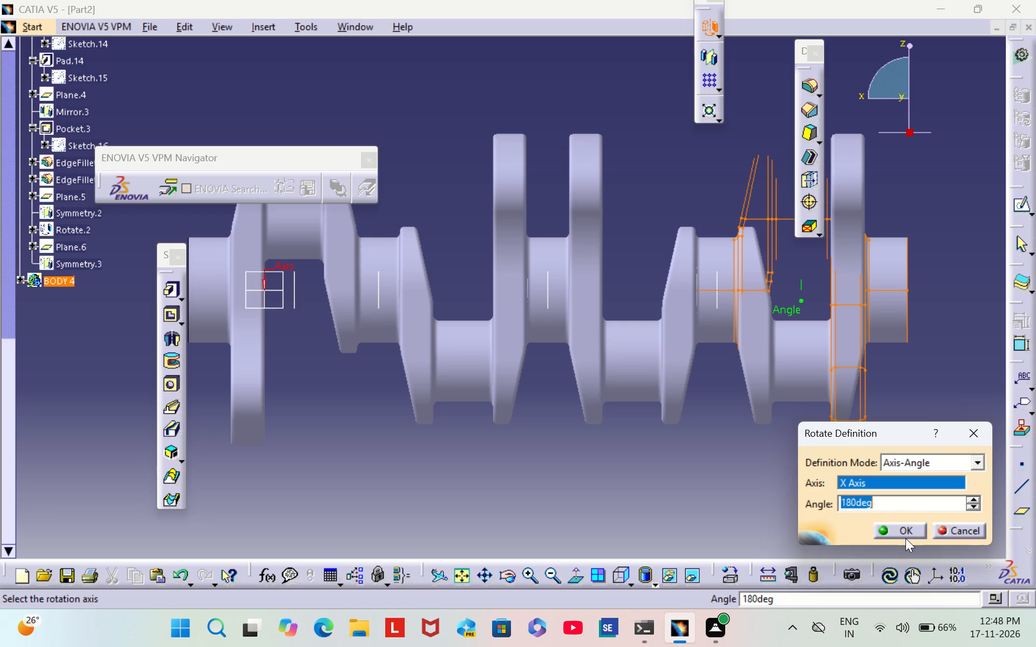
left_click(903, 531)
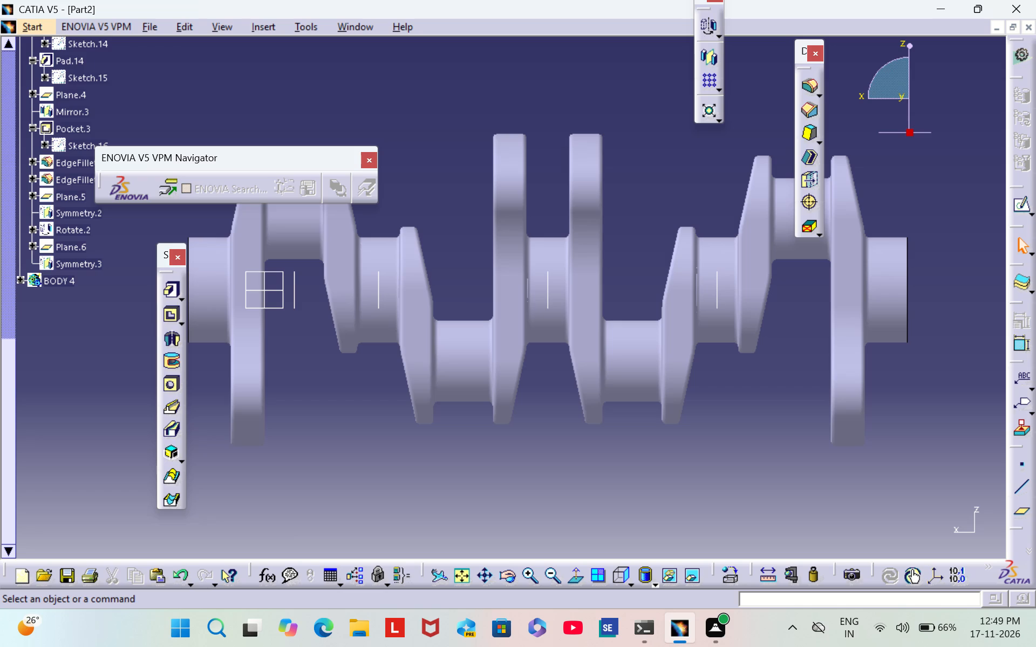
Start a sketch on the end journal's outer circular face of BODY 4 and draw an origin-centred circle about 98 mm in diameter.
middle_click_drag(942, 246, 713, 281)
scroll(942, 246, "down", 1)
right_click_drag(942, 246, 713, 281)
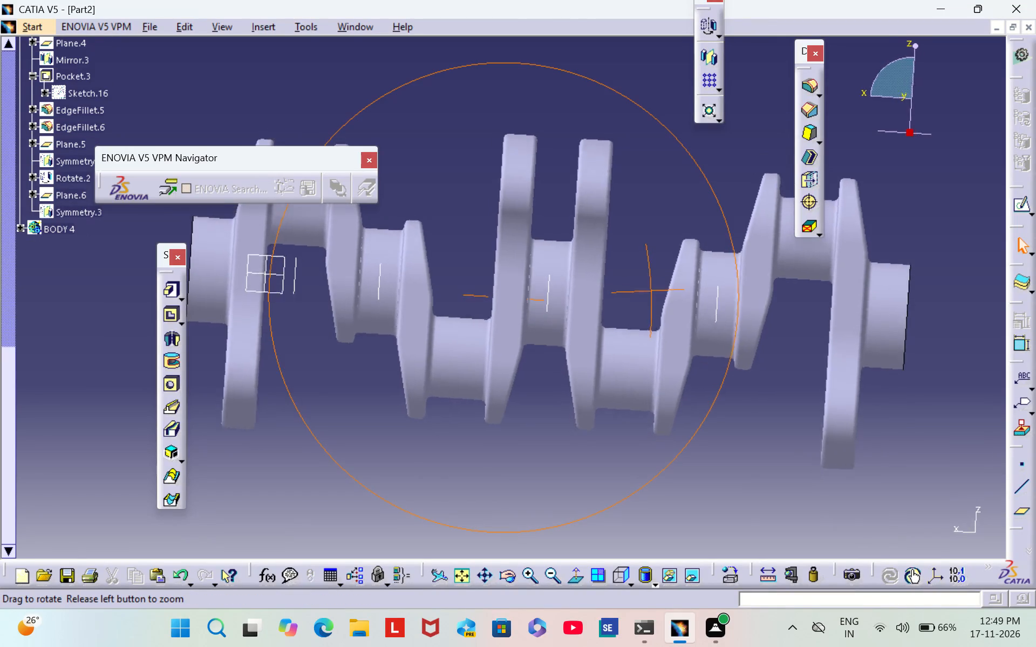
middle_click_drag(713, 281, 657, 297)
right_click_drag(713, 281, 650, 300)
middle_click(653, 299)
left_click(824, 331)
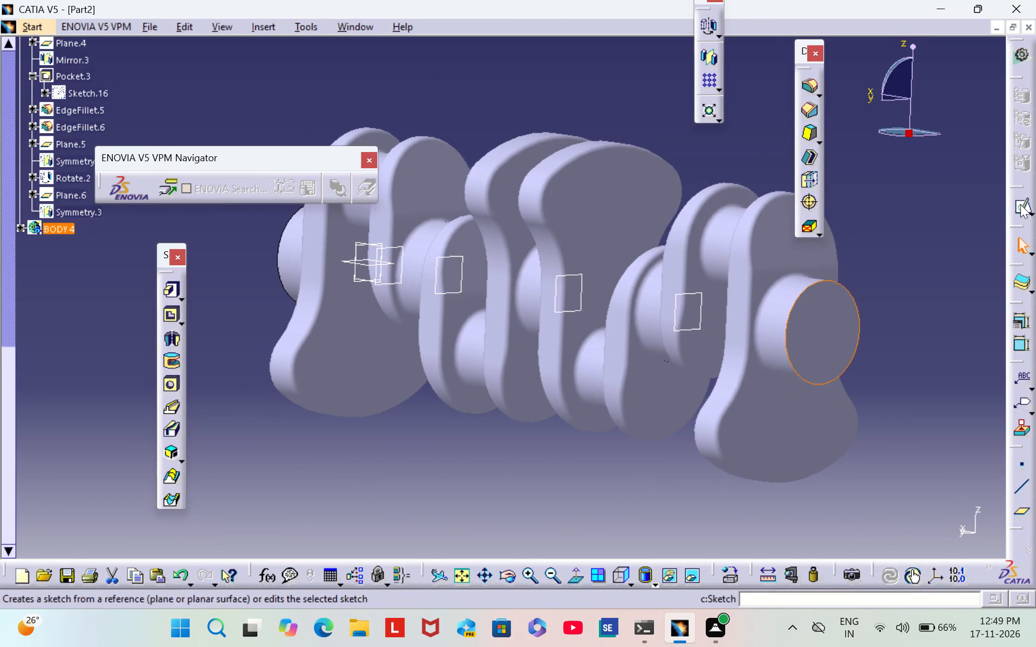
left_click(1020, 203)
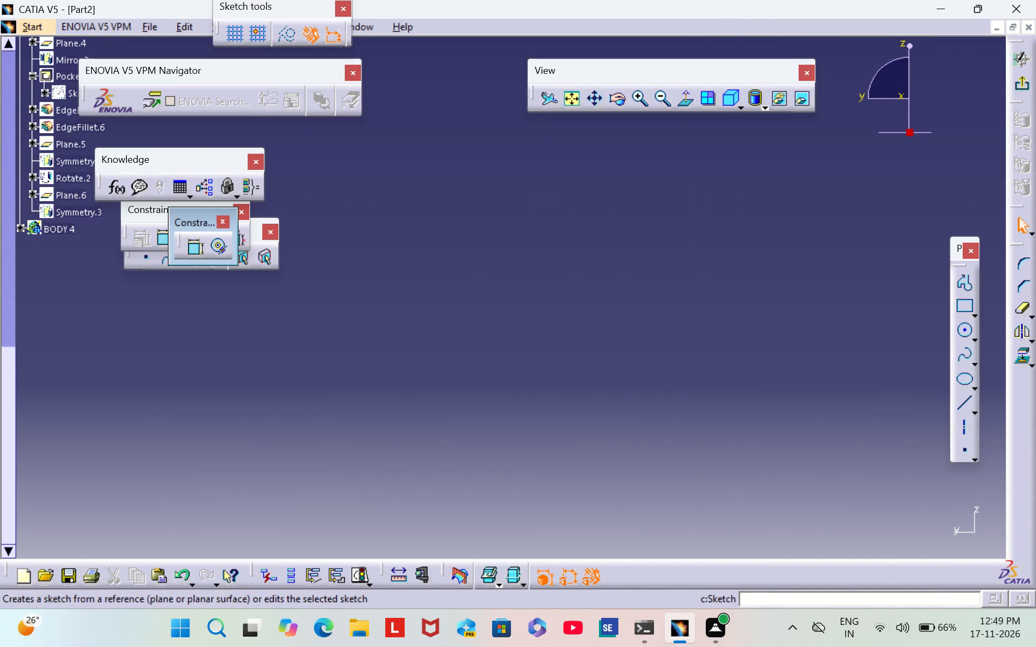
left_click(576, 107)
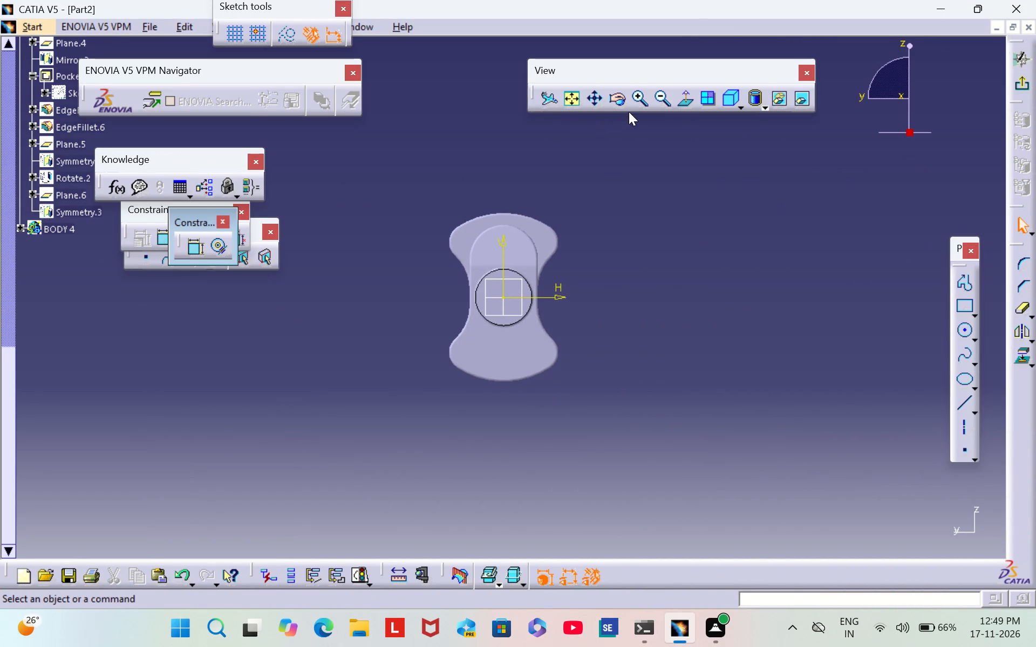
triple_click(637, 105)
triple_click(639, 105)
double_click(642, 105)
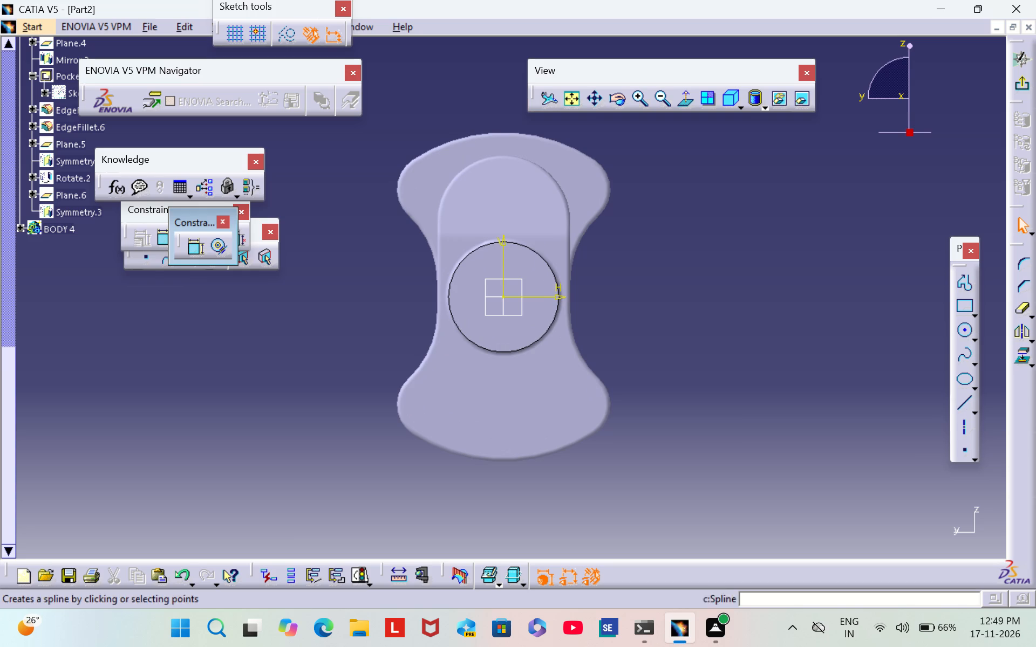
left_click(964, 329)
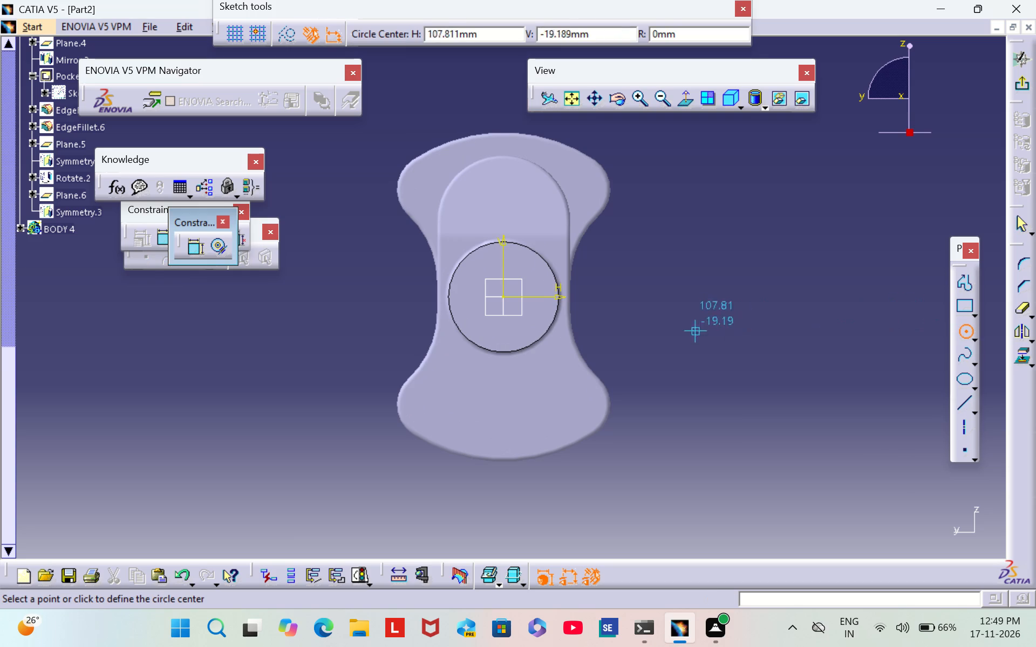
left_click(503, 298)
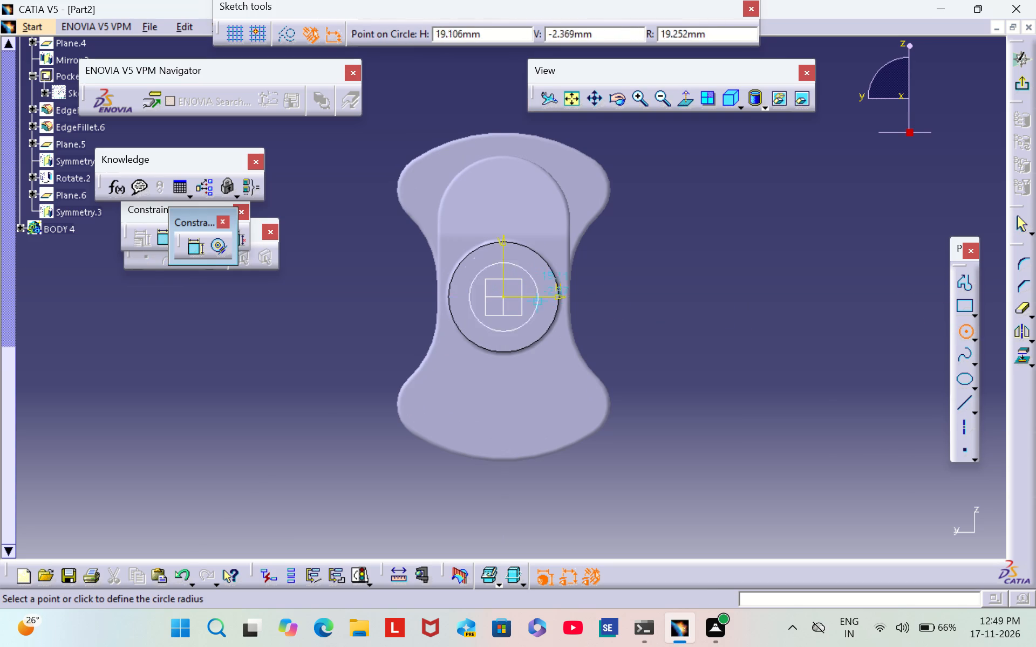
left_click(589, 319)
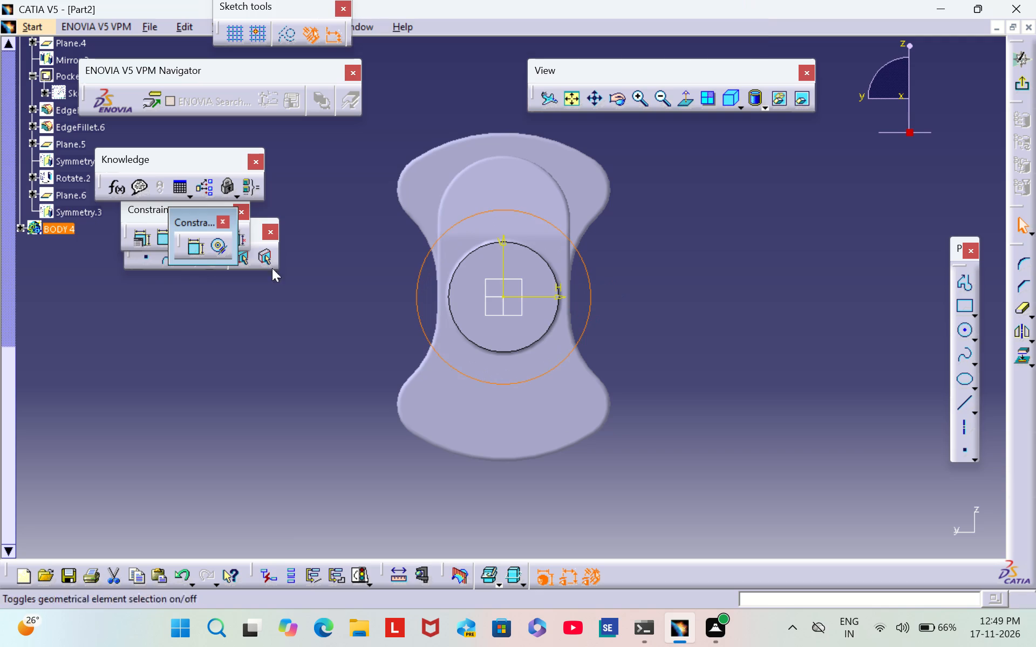
Dimension the sketched circle's diameter, set it to 100 mm, and exit the sketch.
left_click(198, 246)
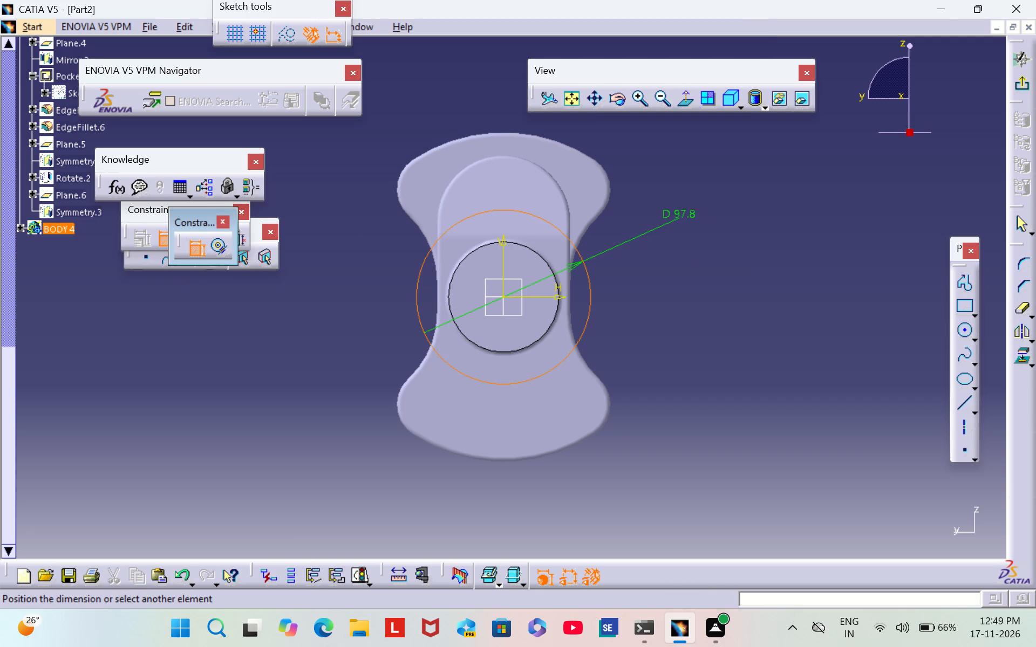
left_click(675, 223)
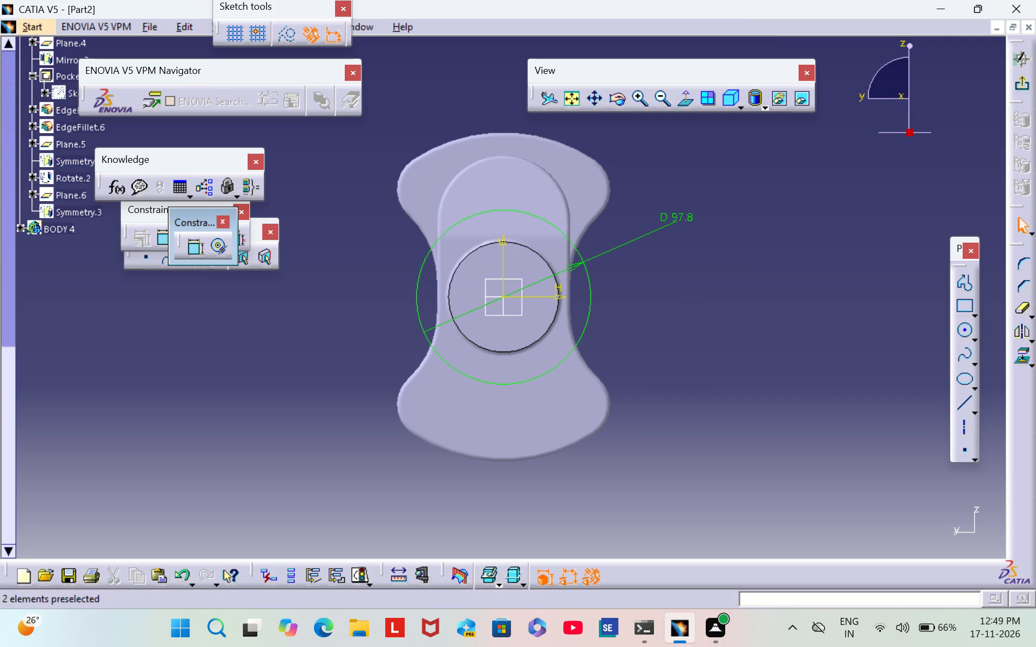
double_click(681, 218)
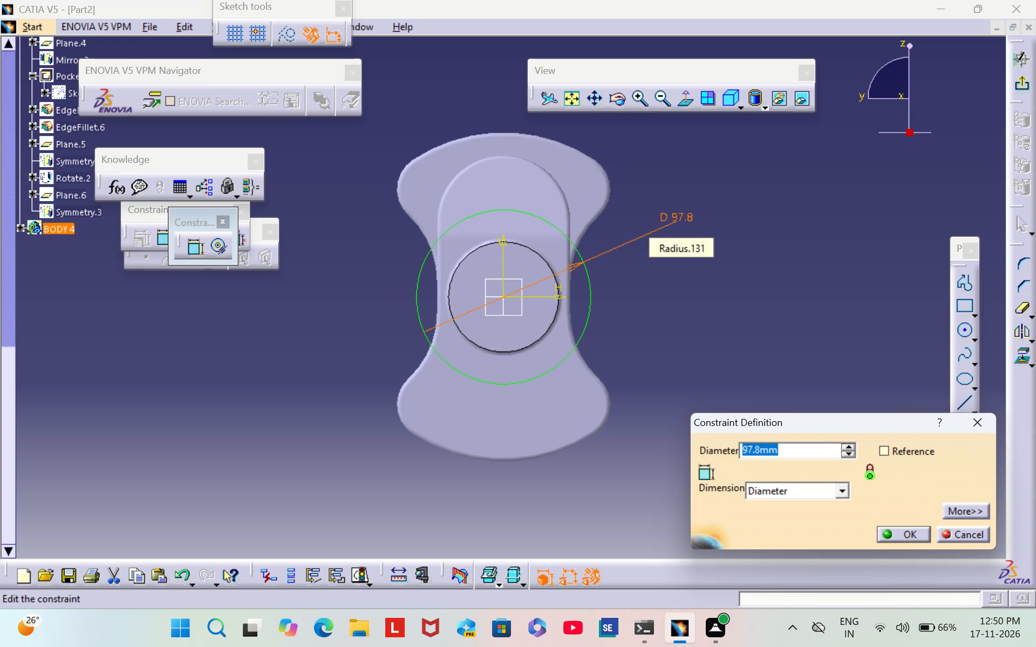
key("BackSpace")
key("1")
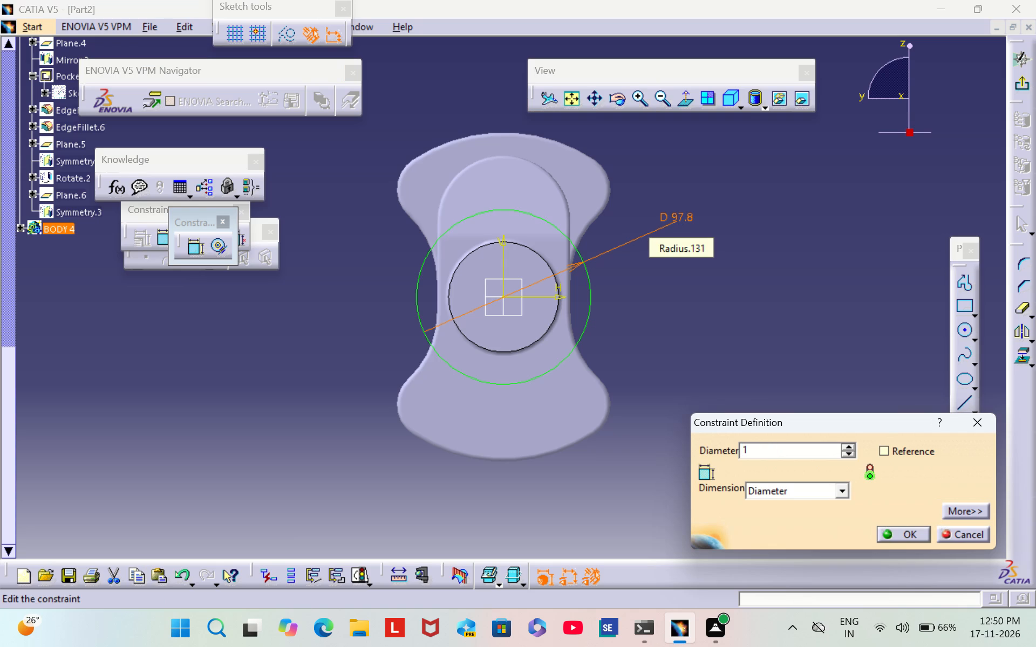
type("00")
key("Return")
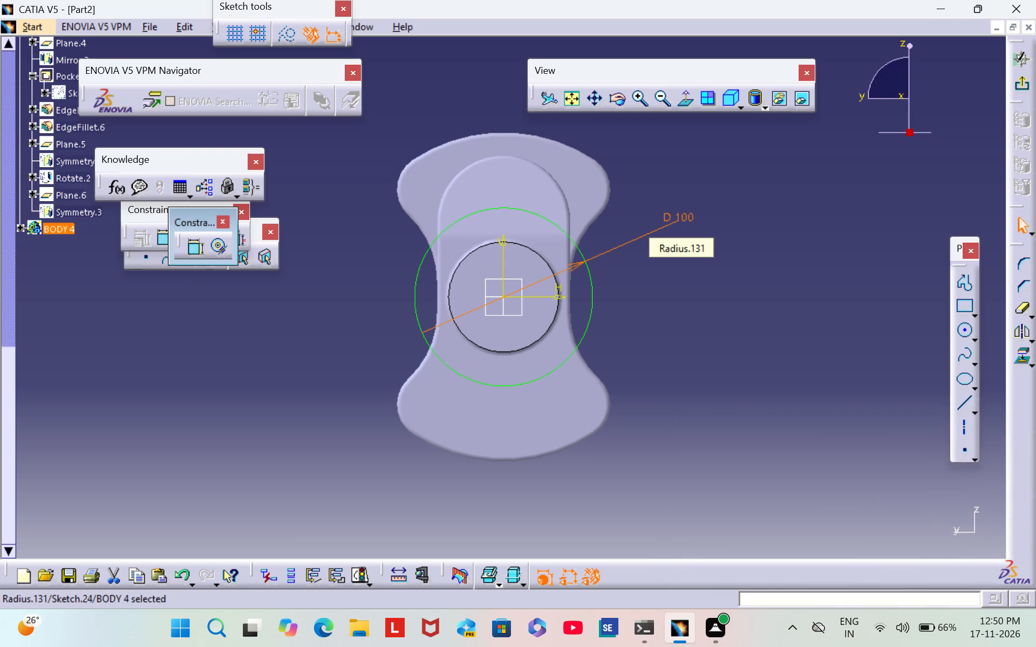
left_click(700, 269)
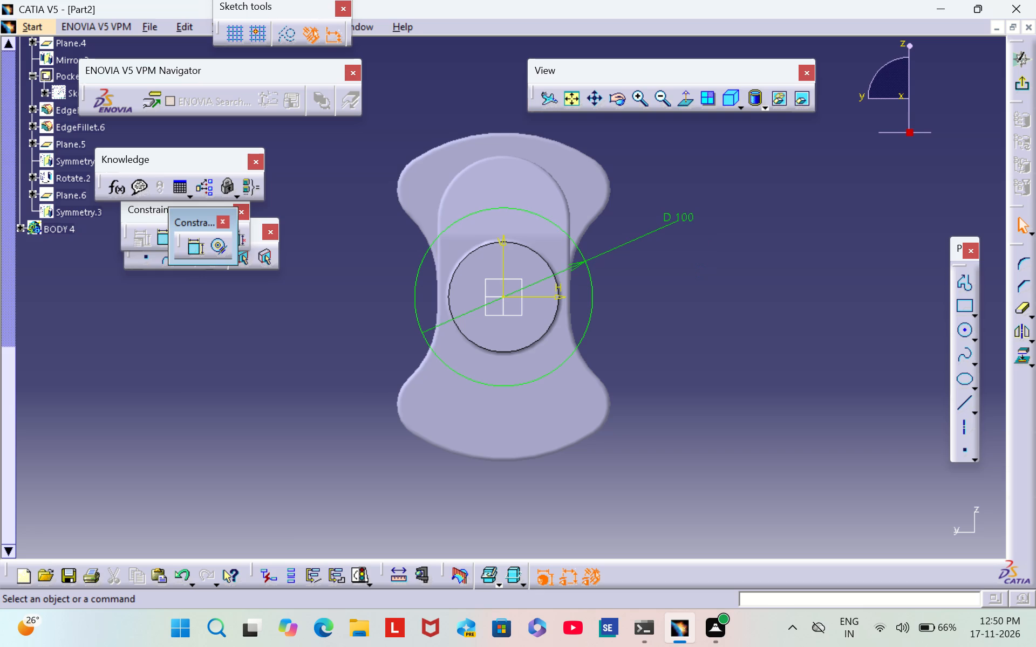
left_click(1020, 85)
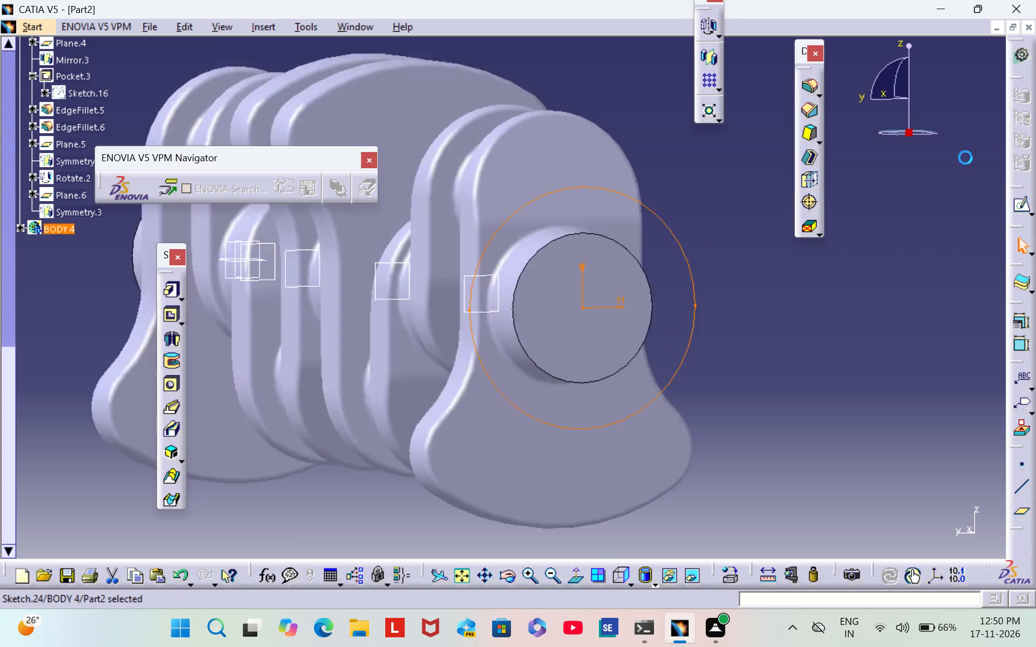
Pad the 100 mm circle sketch on the end journal by 15 mm to form the end flange.
middle_click_drag(729, 292, 770, 347)
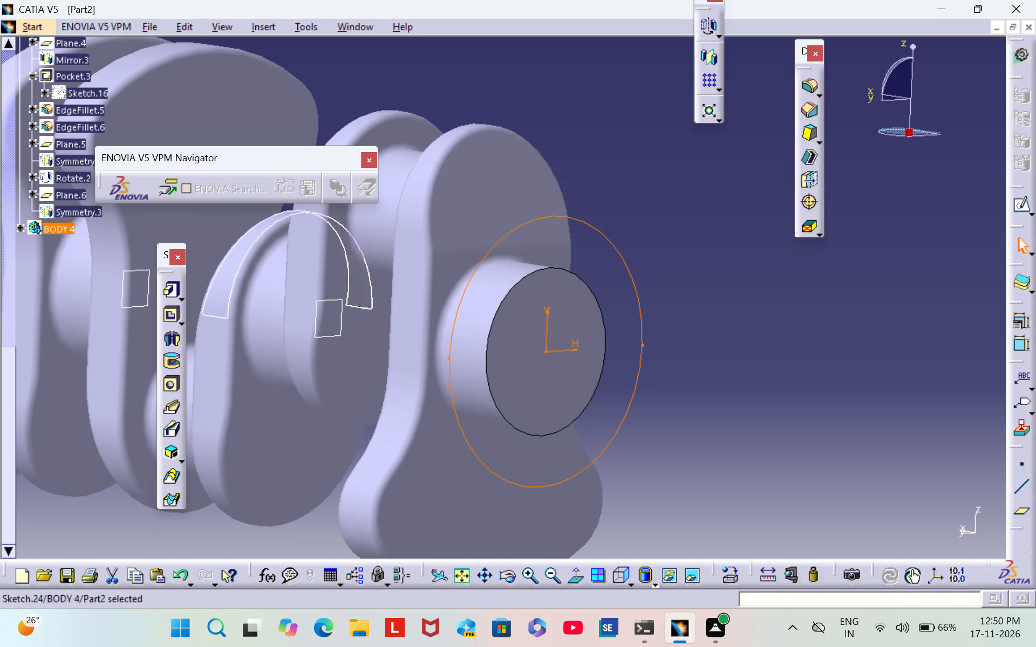
left_click(166, 288)
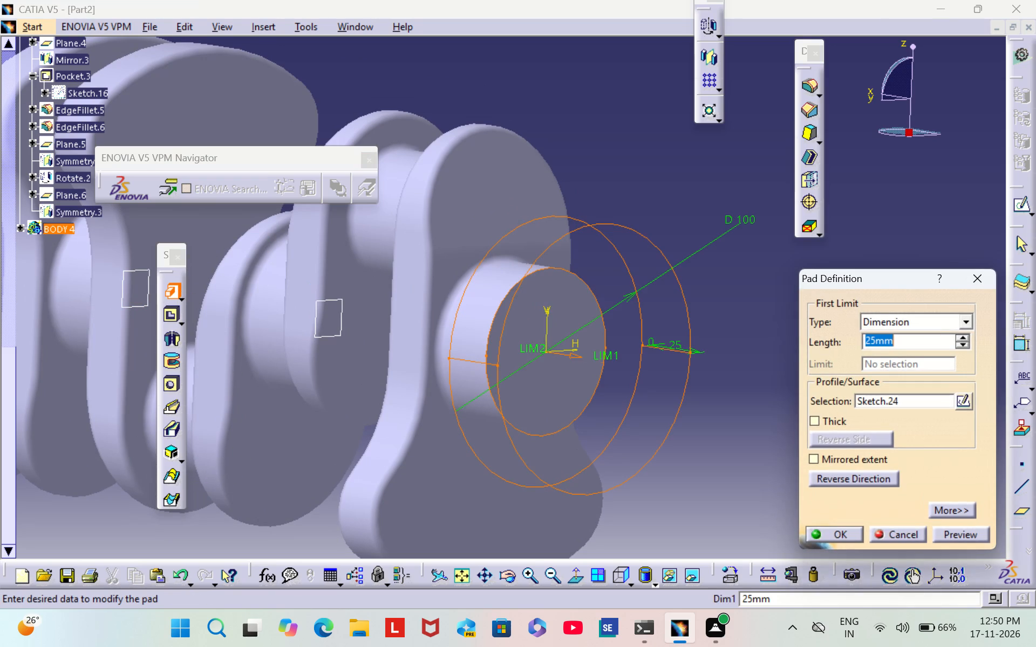
key("BackSpace")
type("15")
key("Return")
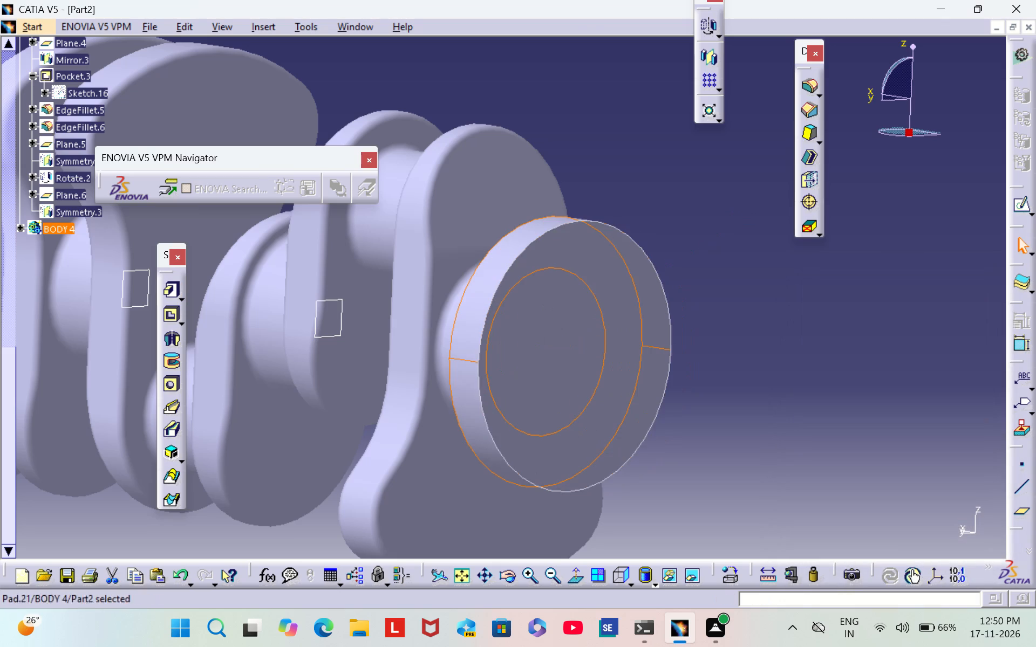
left_click(762, 348)
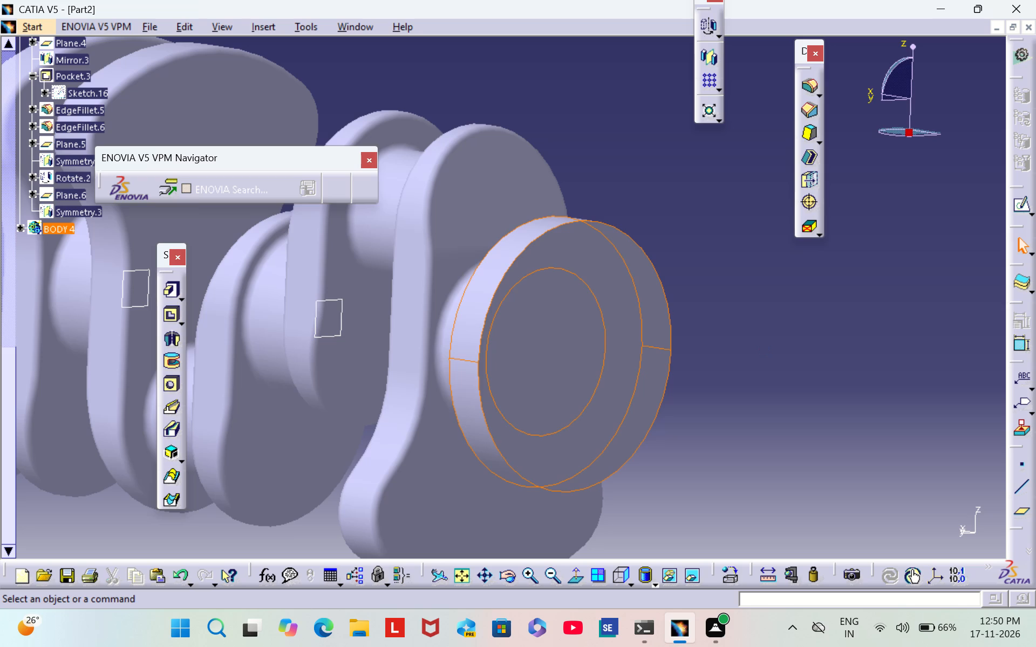
Start a sketch on the flange's outer face and draw a circle about 19 mm in diameter on the vertical axis, about 34 mm above the origin.
left_click(481, 368)
left_click(1027, 205)
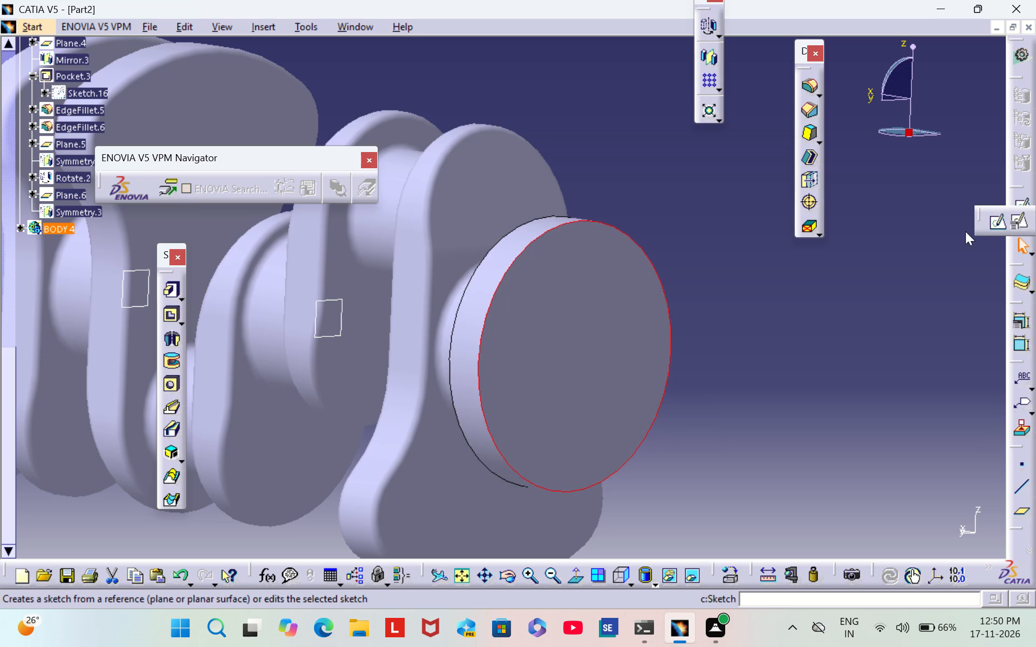
left_click(581, 350)
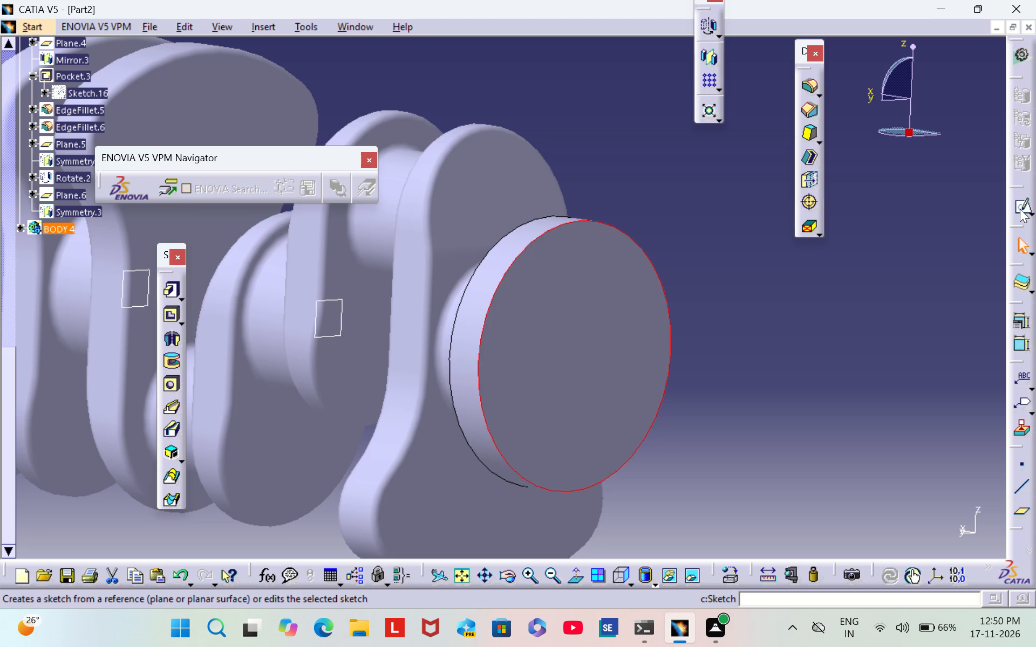
left_click(1020, 208)
left_click(624, 333)
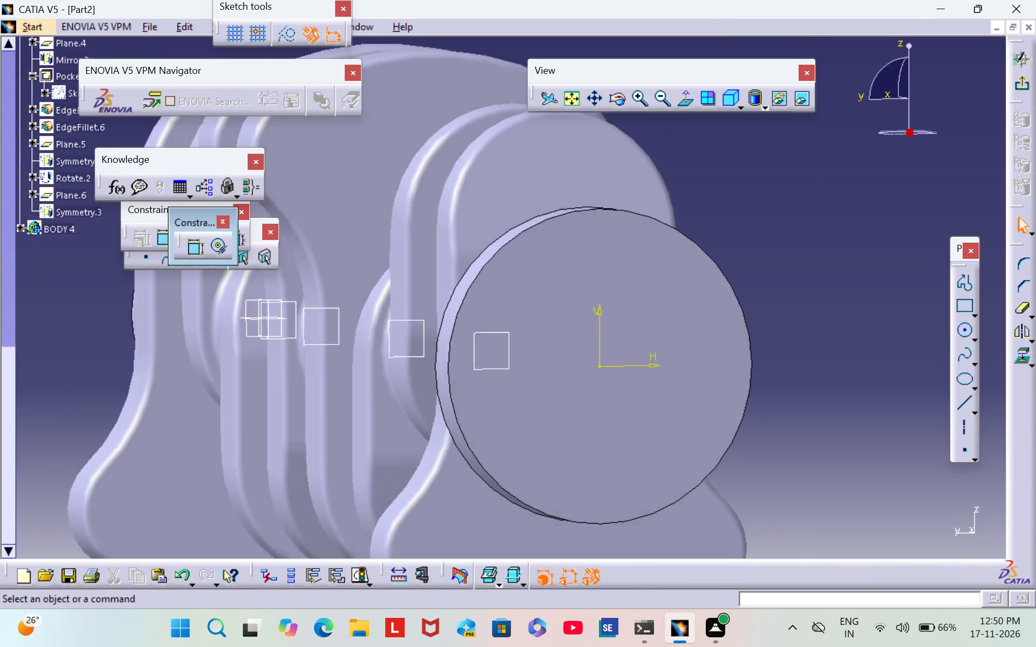
scroll(842, 313, "down", 1)
middle_click_drag(846, 314, 798, 263)
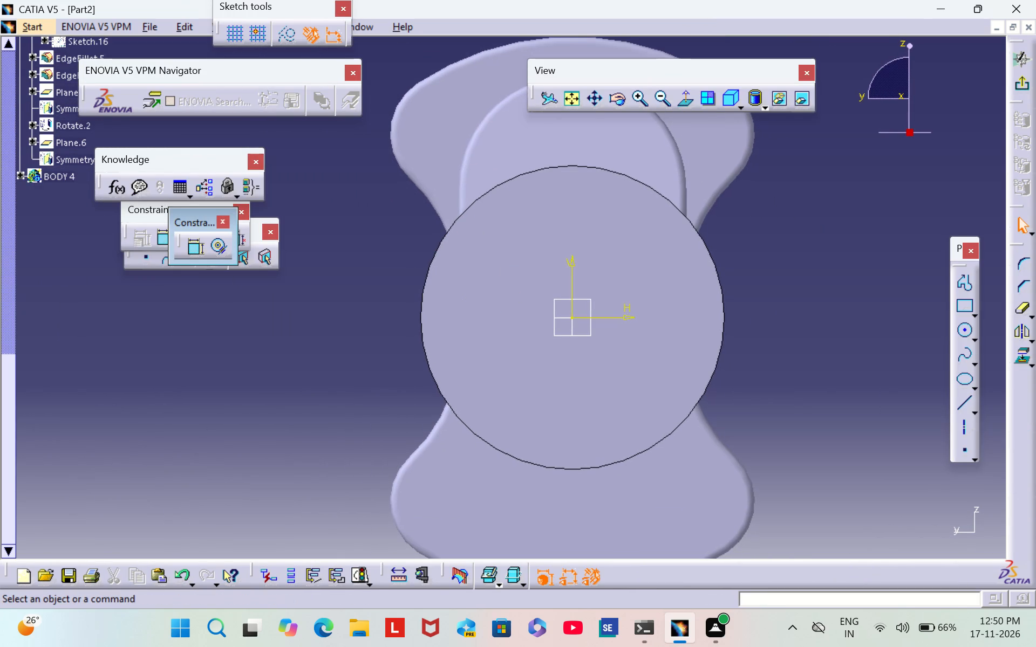
left_click(971, 336)
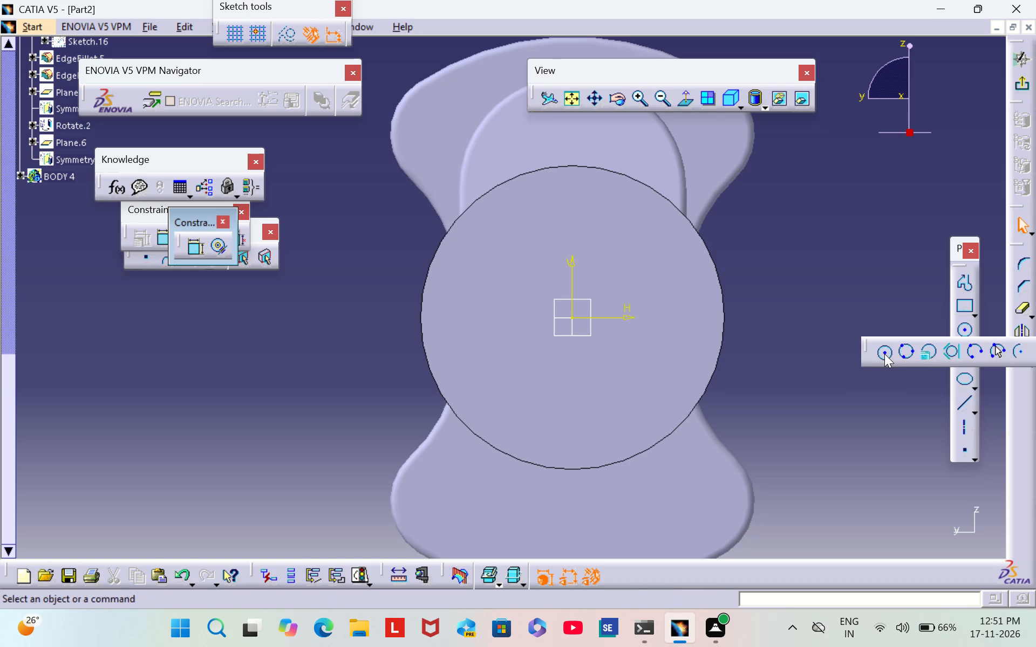
left_click(884, 354)
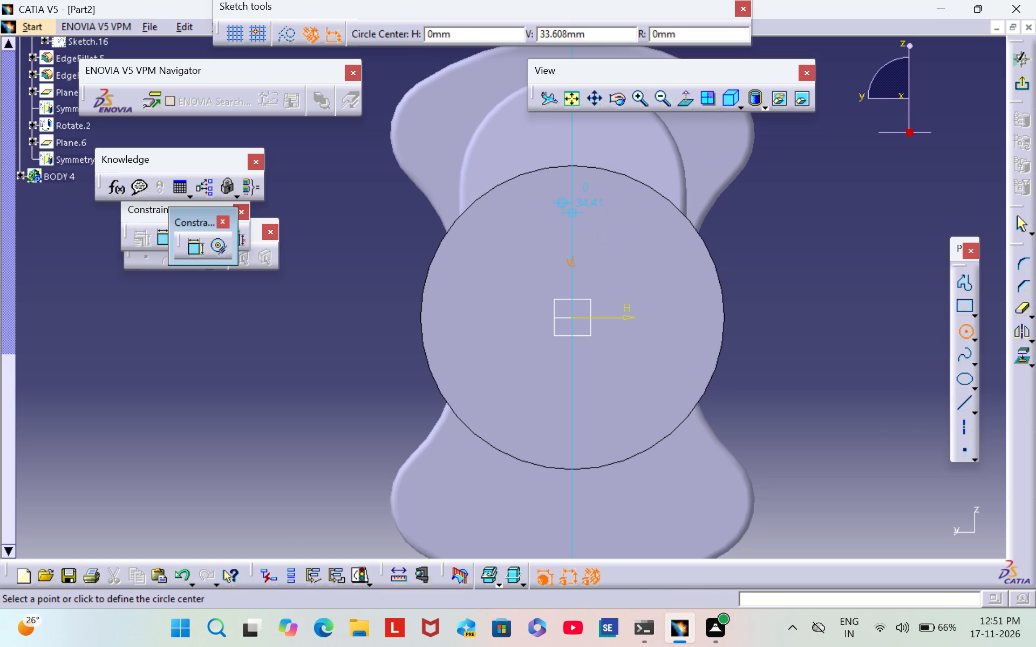
left_click(577, 215)
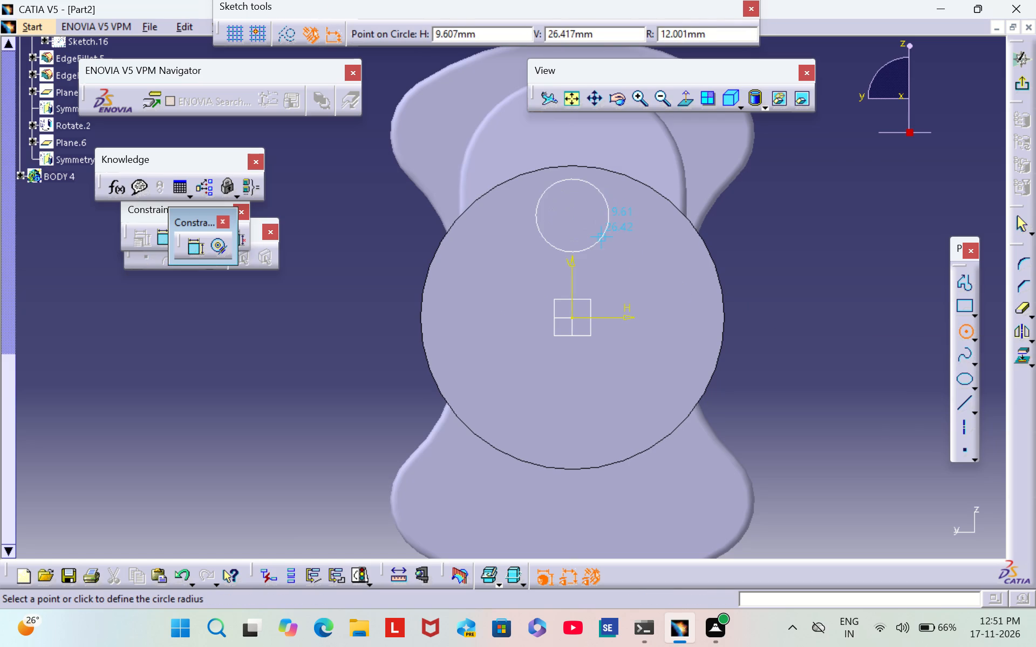
left_click(596, 228)
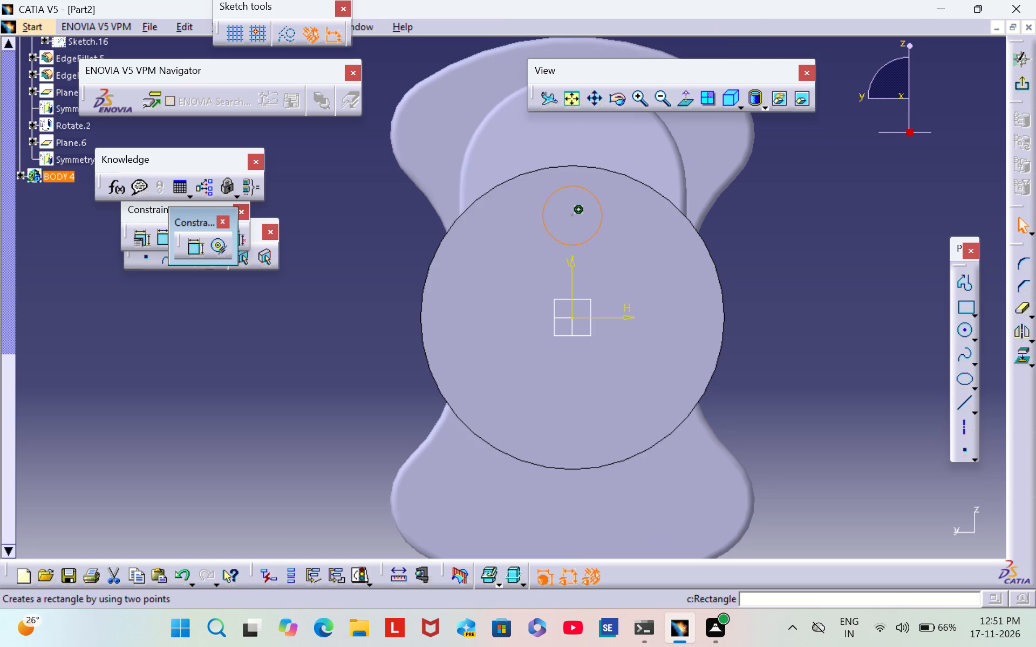
Dimension the small circle's diameter and set it to 7.5 mm.
left_click(192, 247)
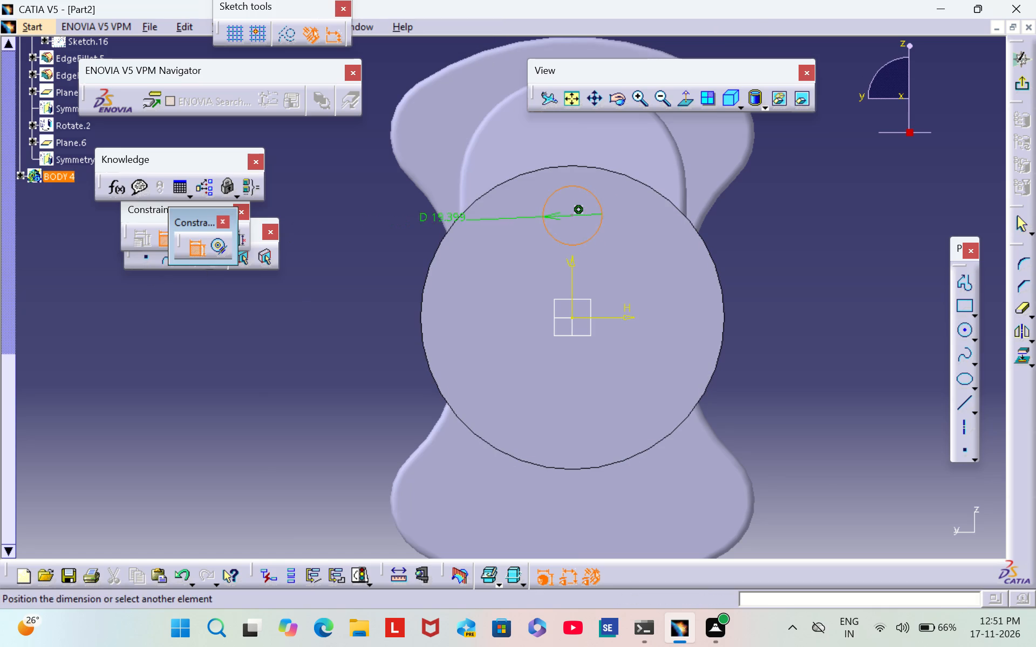
left_click(655, 245)
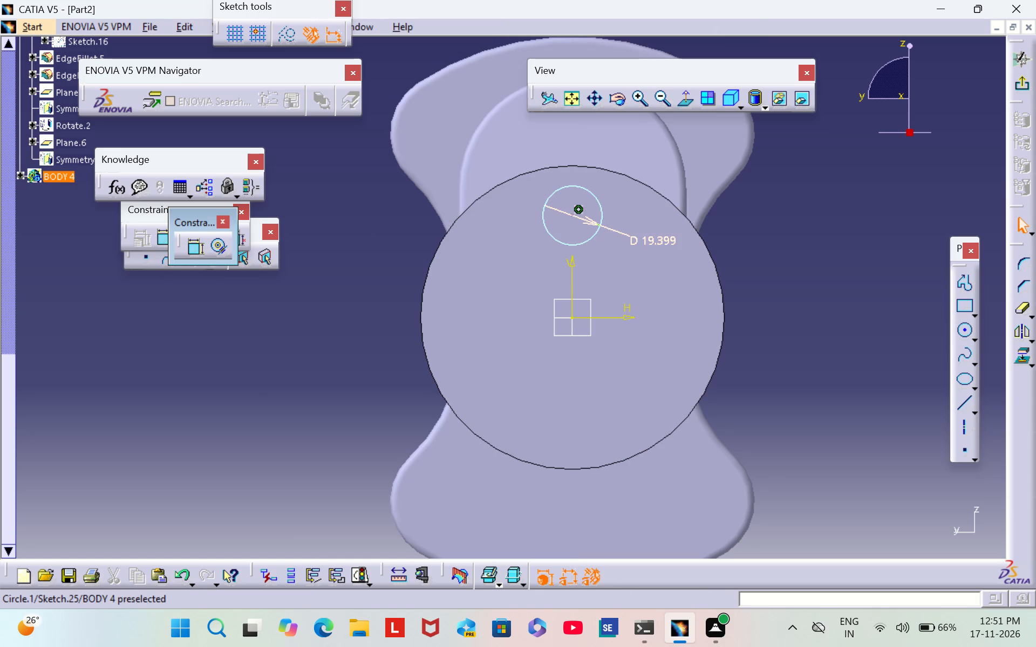
left_click(658, 239)
left_click(662, 240)
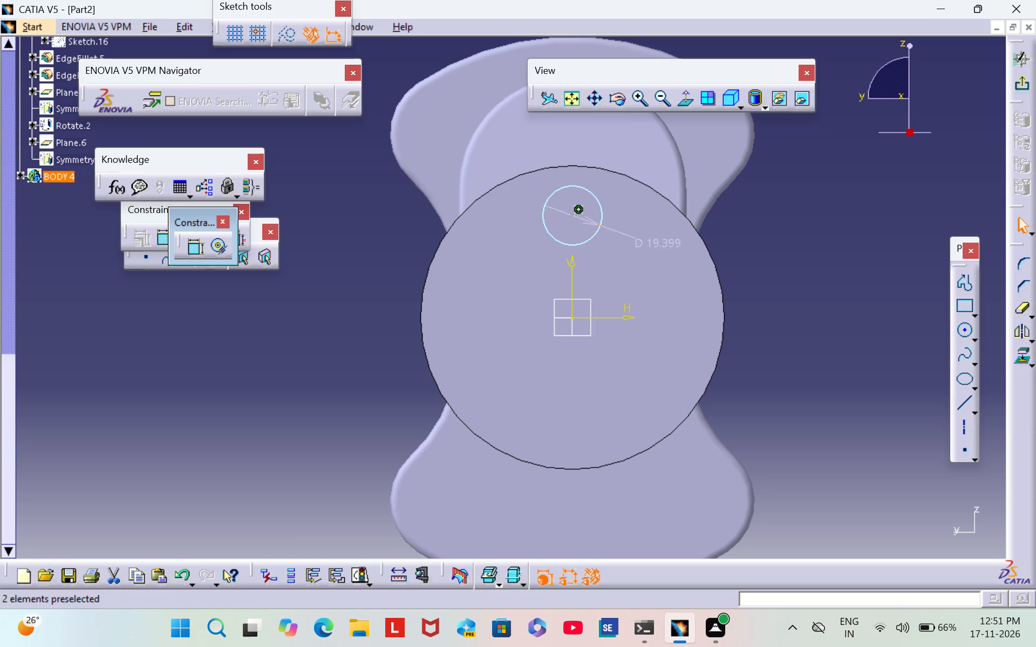
double_click(666, 246)
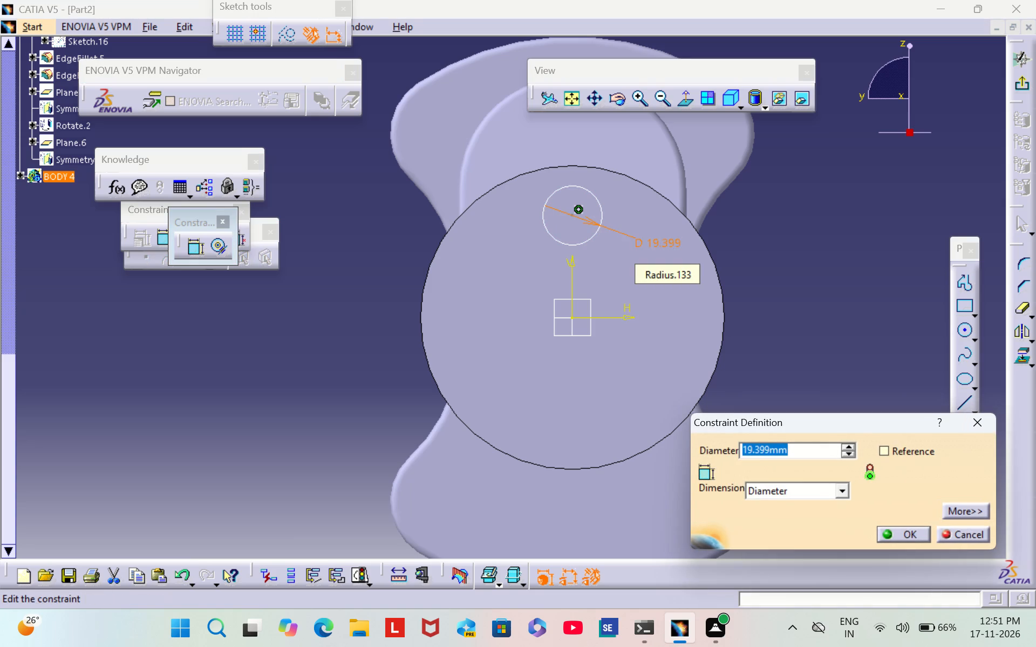
key("BackSpace")
type("7.5")
key("Return")
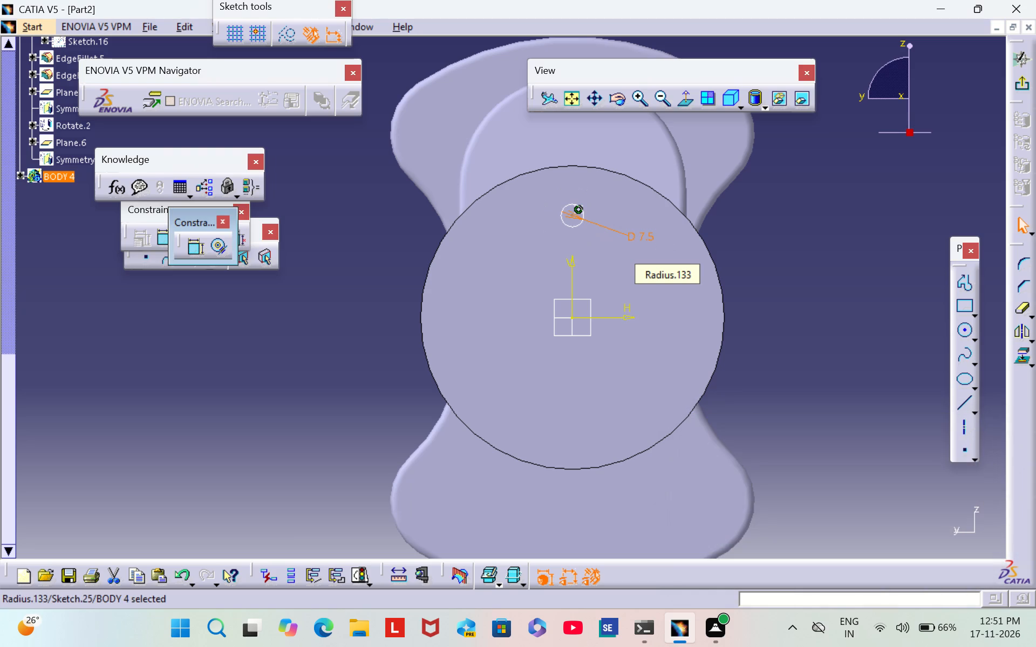
left_click(765, 278)
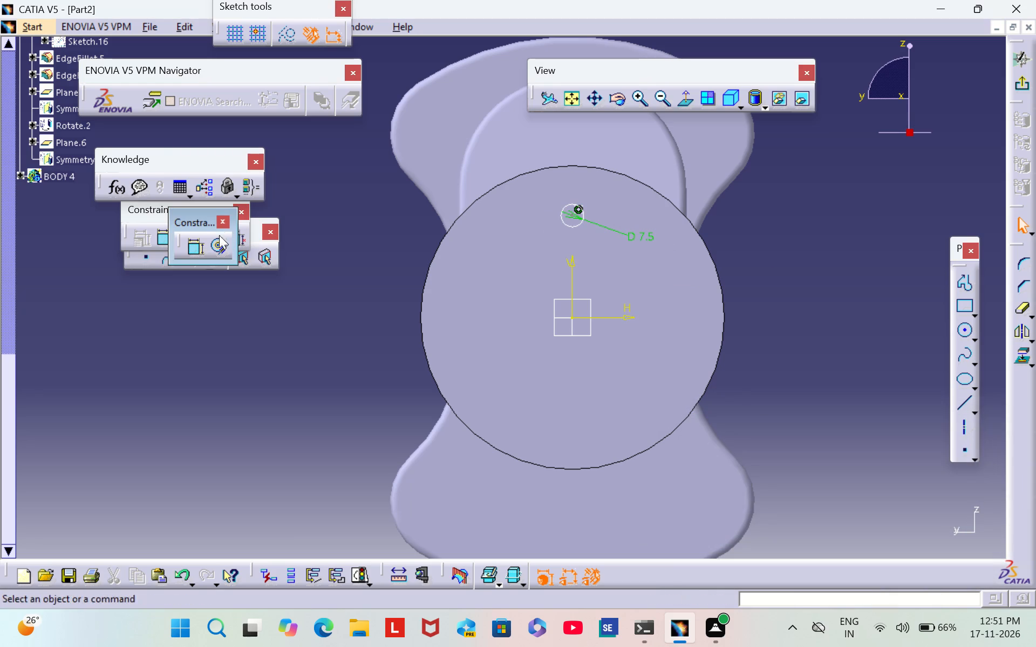
Dimension the small circle's centre from the horizontal axis, set the distance to 37.5 mm, and exit the sketch.
double_click(197, 247)
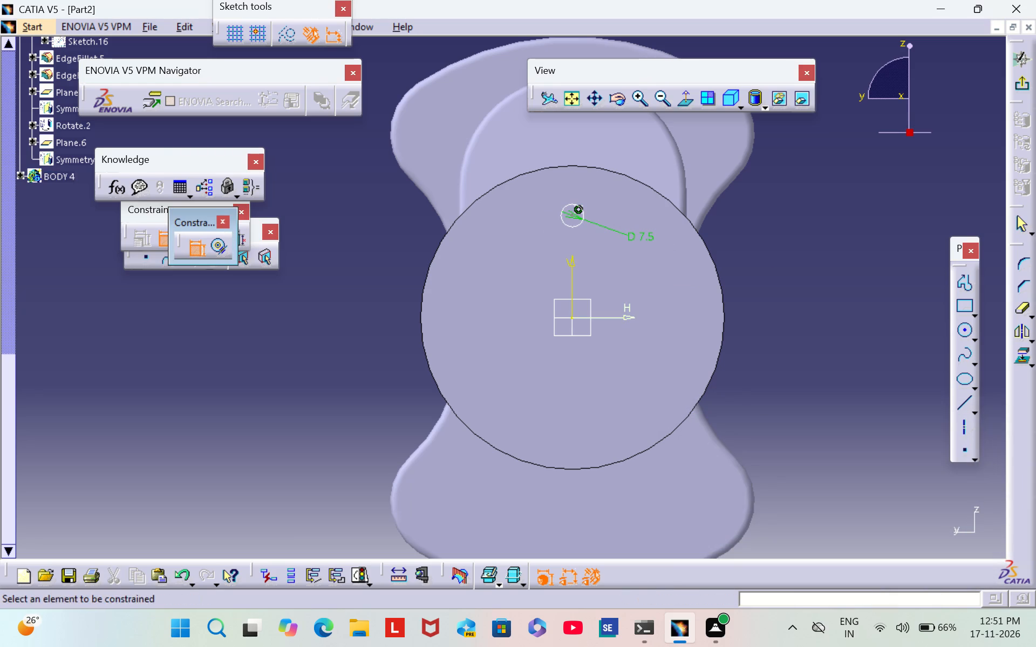
left_click(623, 316)
left_click(570, 216)
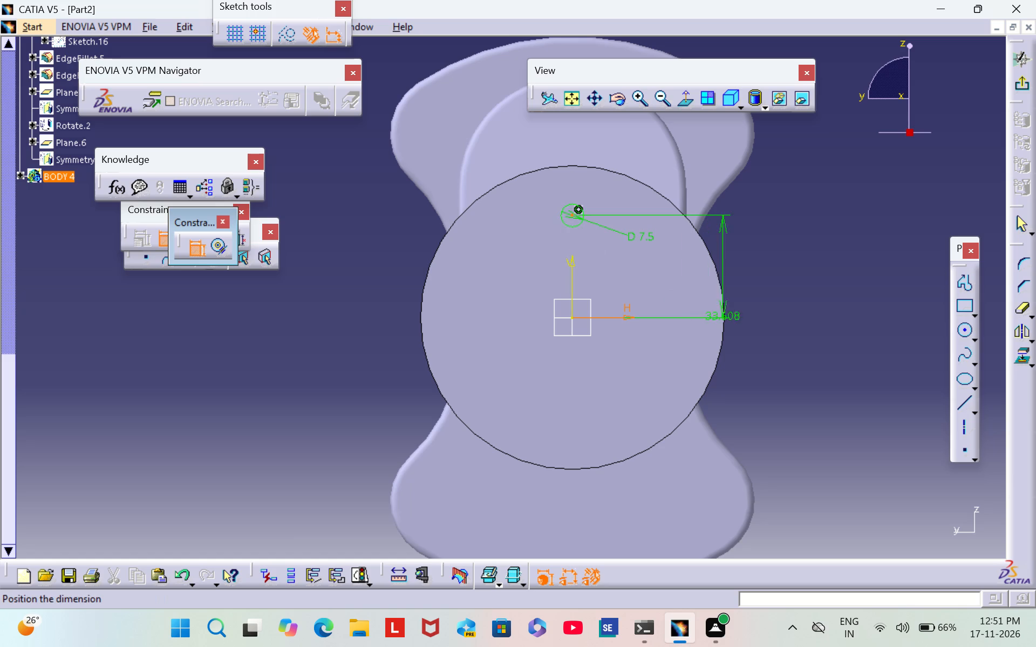
left_click(782, 259)
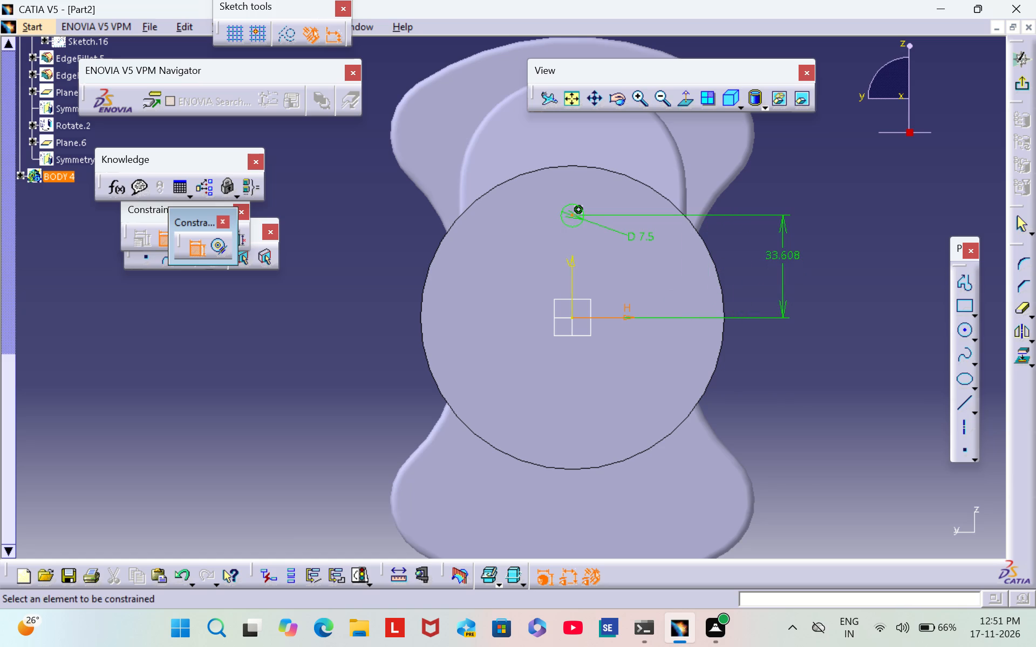
double_click(782, 250)
key("BackSpace")
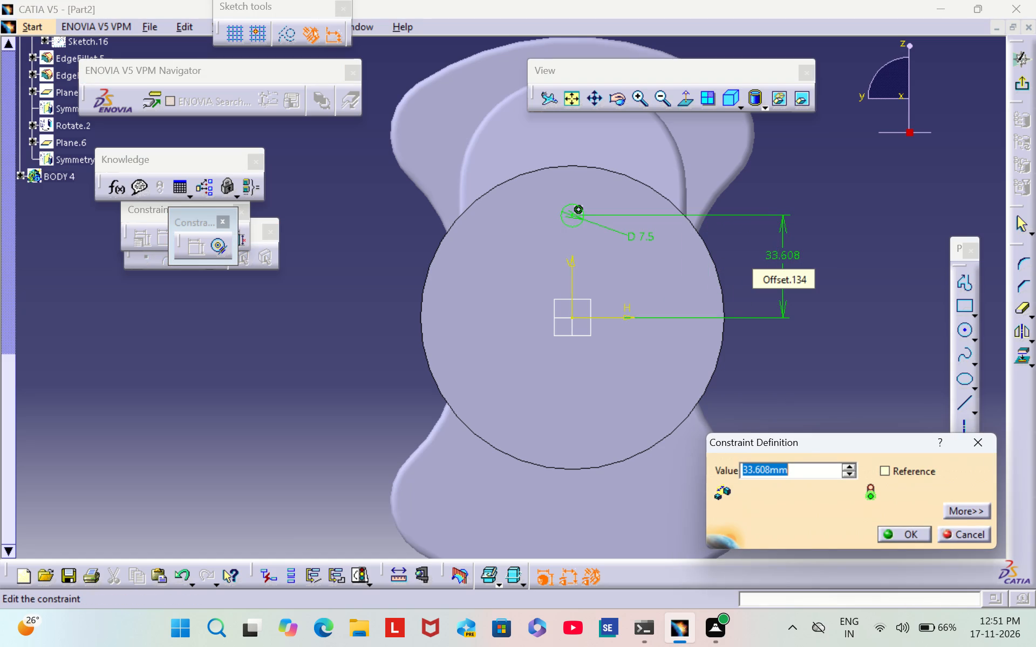
type("37.5")
key("Return")
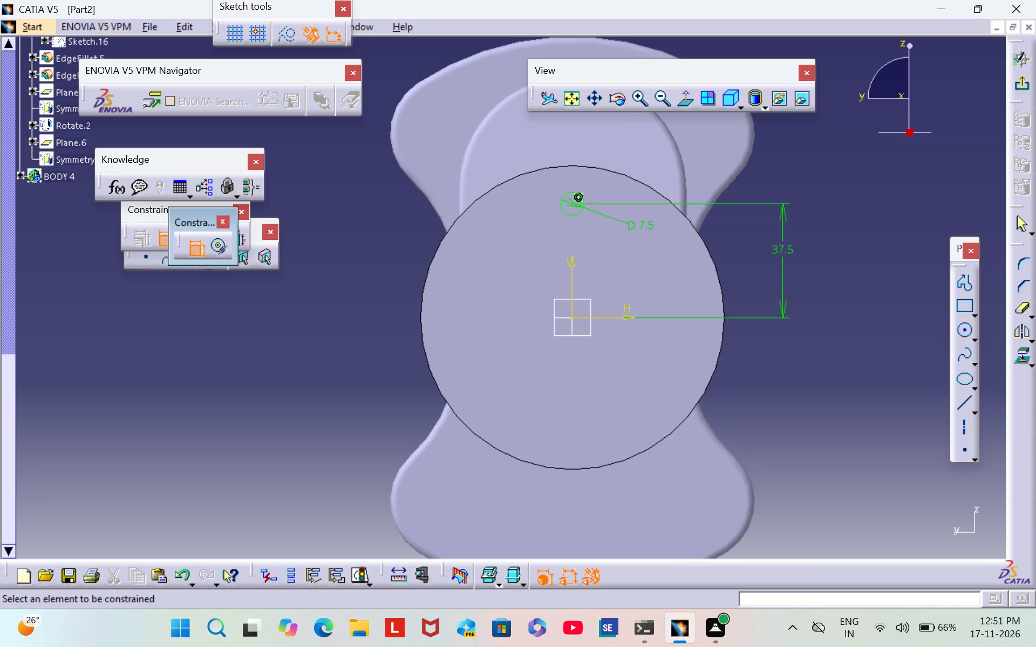
left_click(883, 319)
left_click(1030, 81)
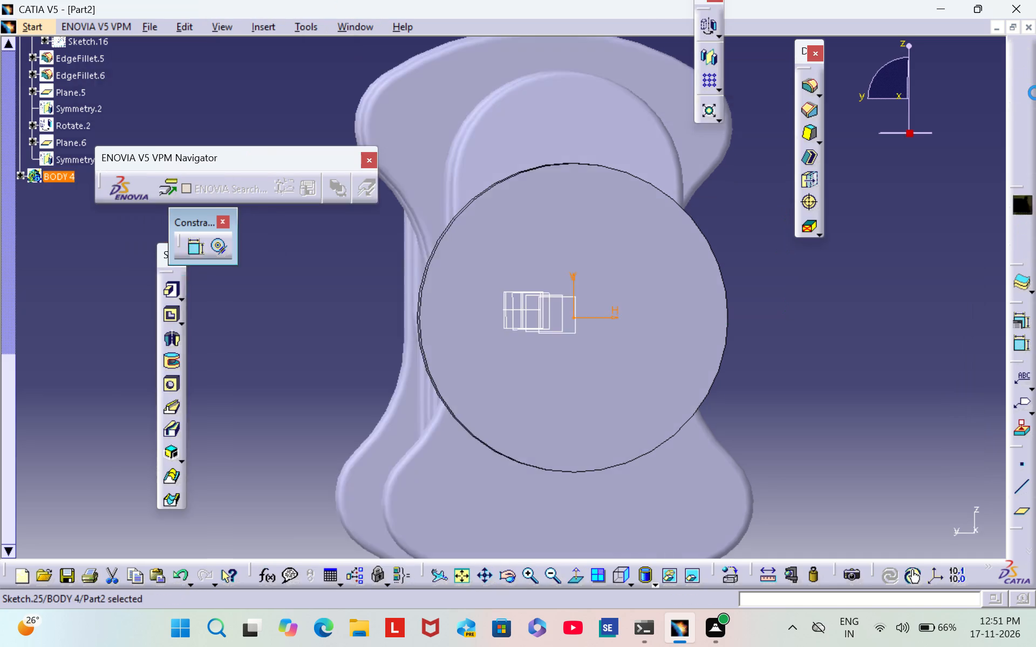
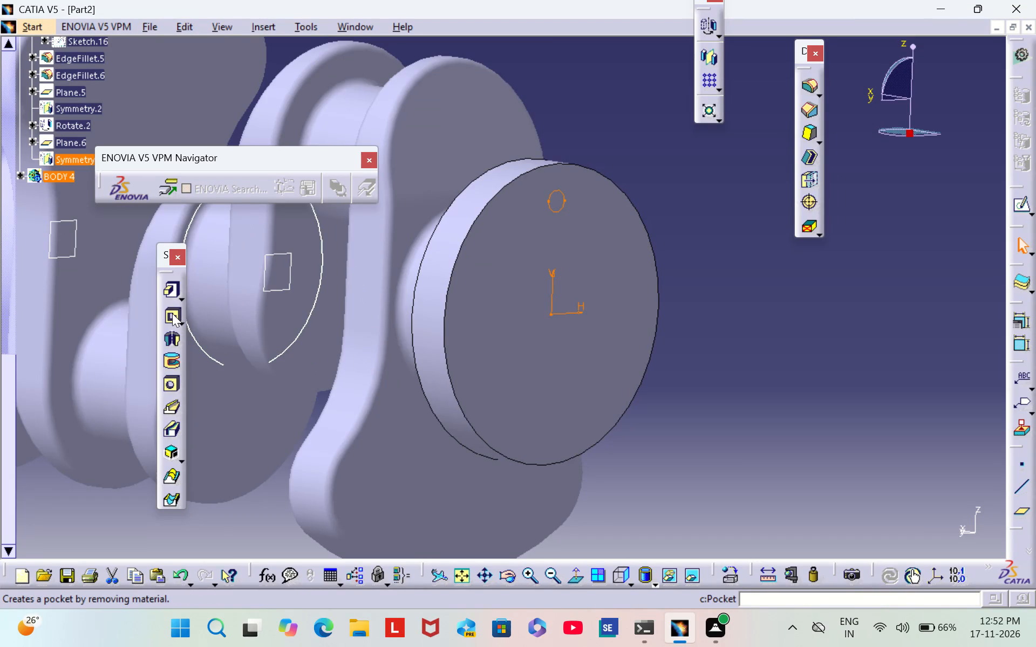
Pocket the 7.5 mm circle sketch through the end flange using the Up to next limit.
left_click(173, 312)
left_click(911, 318)
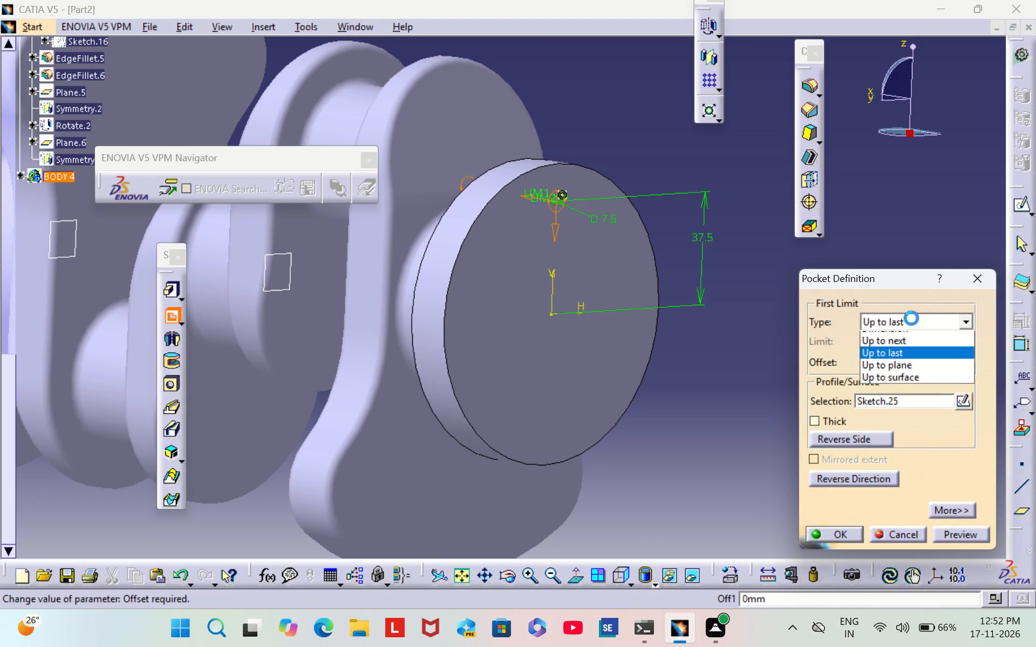
left_click(930, 350)
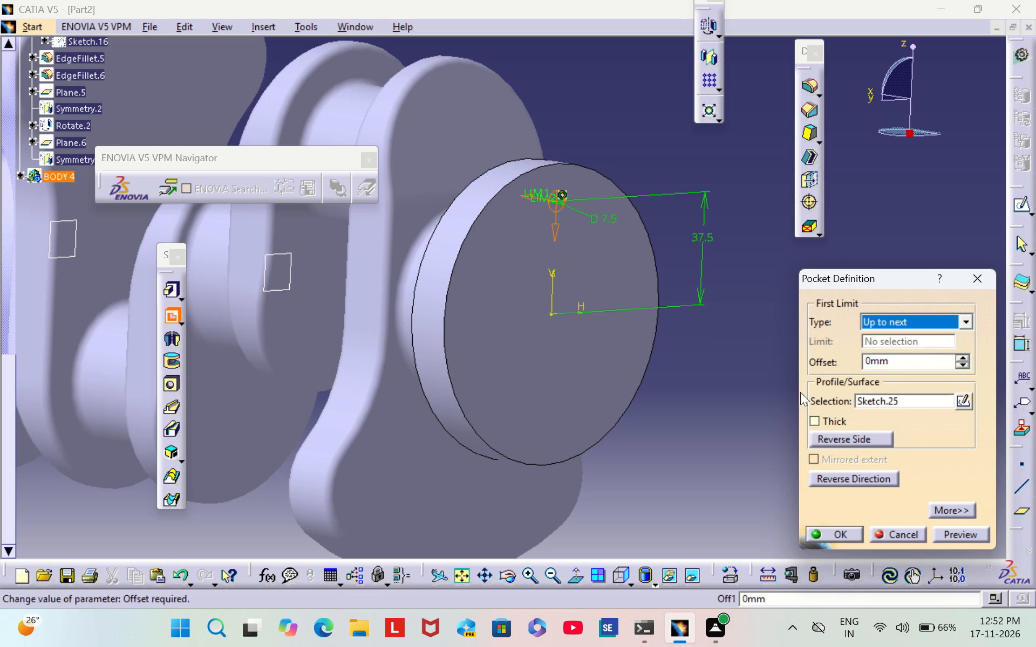
left_click(832, 531)
left_click(794, 361)
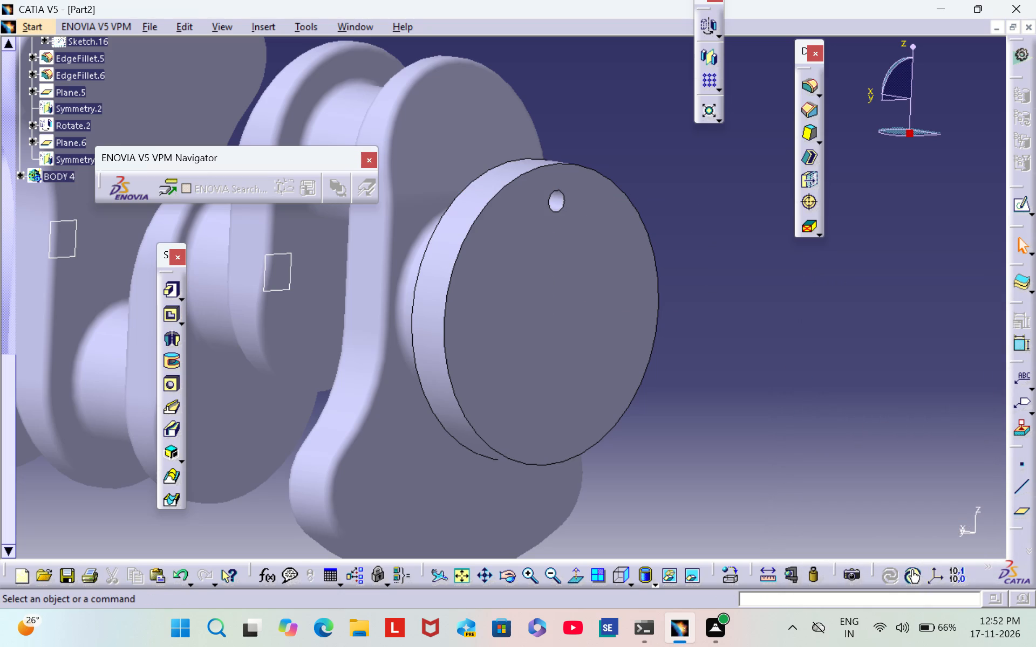
Examine the pocketed hole from both the inner and outer sides of the end flange.
scroll(320, 329, "down", 2)
middle_click_drag(324, 329, 743, 374)
right_click_drag(522, 376, 743, 374)
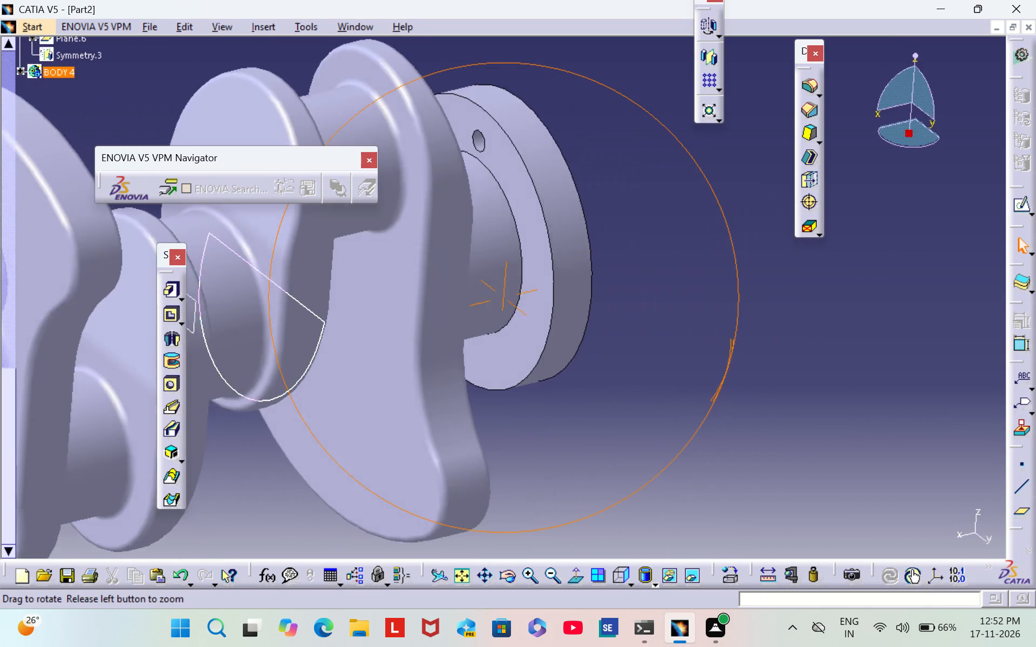
middle_click_drag(743, 374, 570, 398)
right_click_drag(743, 374, 567, 396)
middle_click(567, 396)
scroll(794, 411, "down", 1)
middle_click_drag(794, 411, 710, 388)
scroll(710, 388, "down", 1)
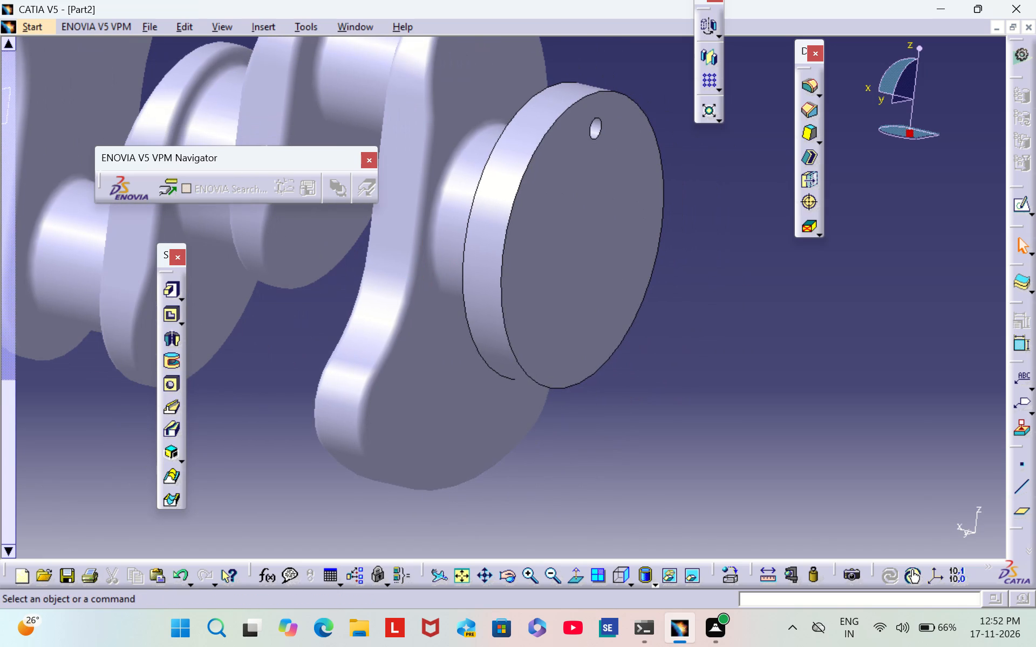
Circular-pattern the flange hole pocket as a complete crown of 12 instances, using the flange's outer face as the reference element.
left_click_drag(686, 65, 729, 70)
double_click(717, 86)
left_click_drag(766, 99, 766, 98)
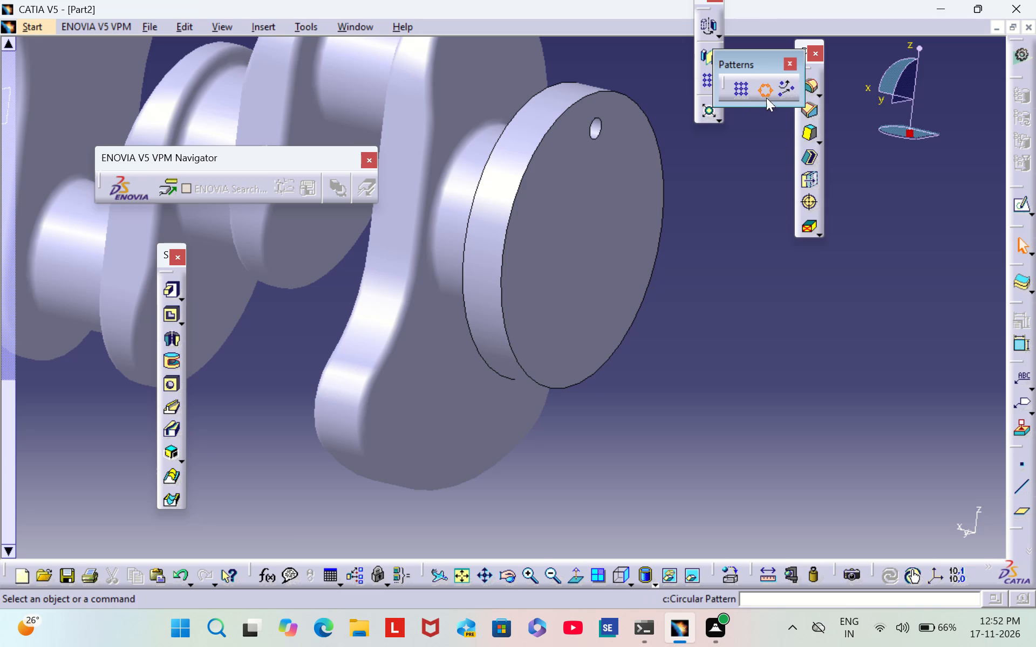
left_click_drag(766, 98, 760, 92)
left_click(759, 92)
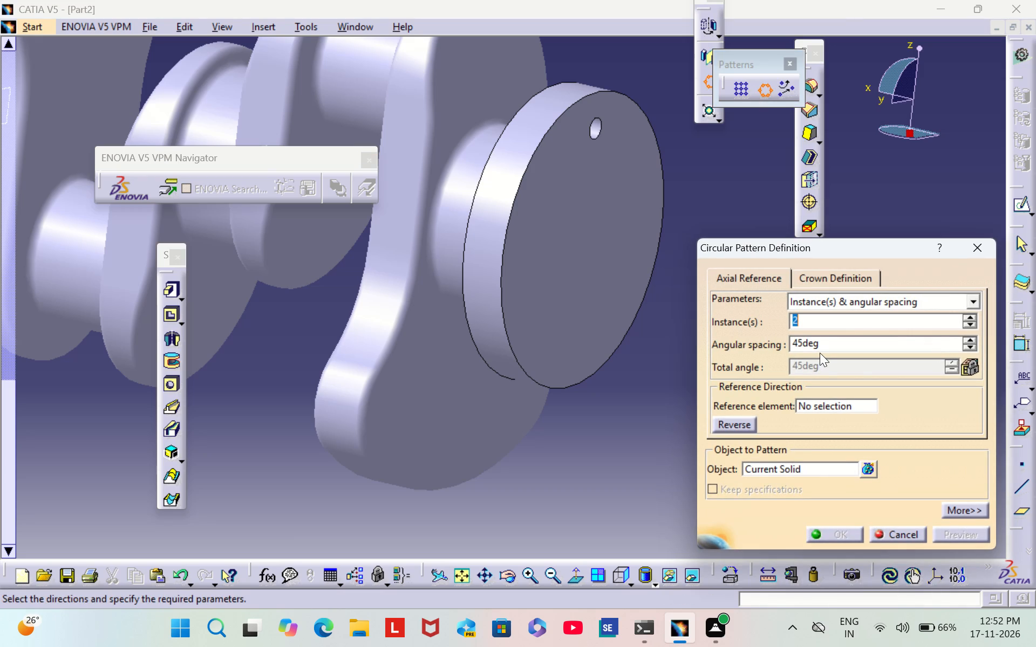
left_click(844, 299)
left_click(848, 349)
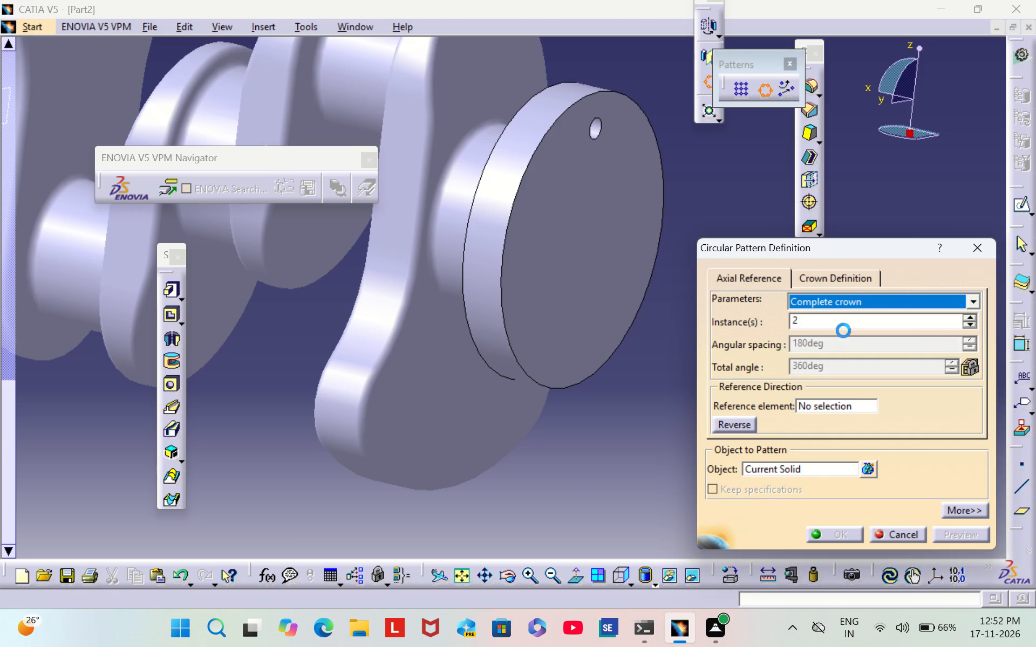
left_click(832, 320)
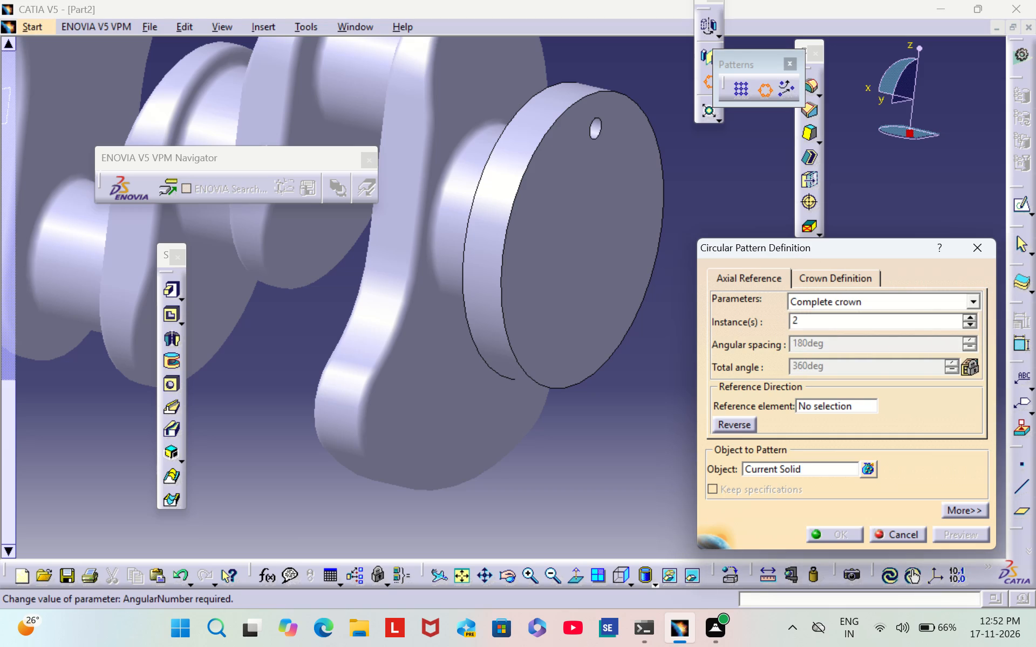
key("BackSpace")
type("12")
left_click(829, 470)
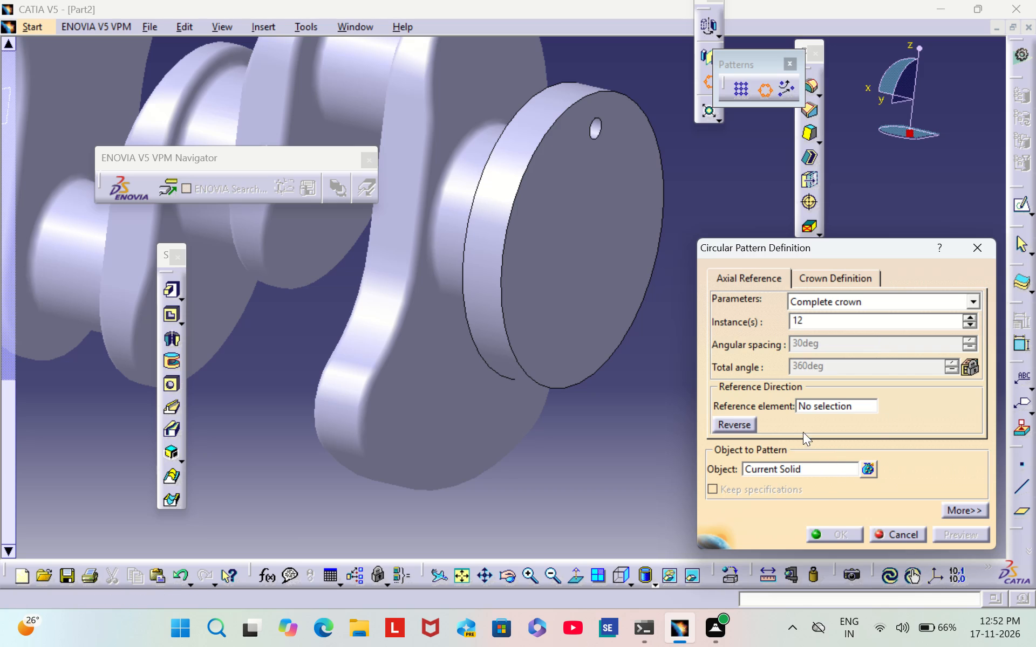
left_click(869, 469)
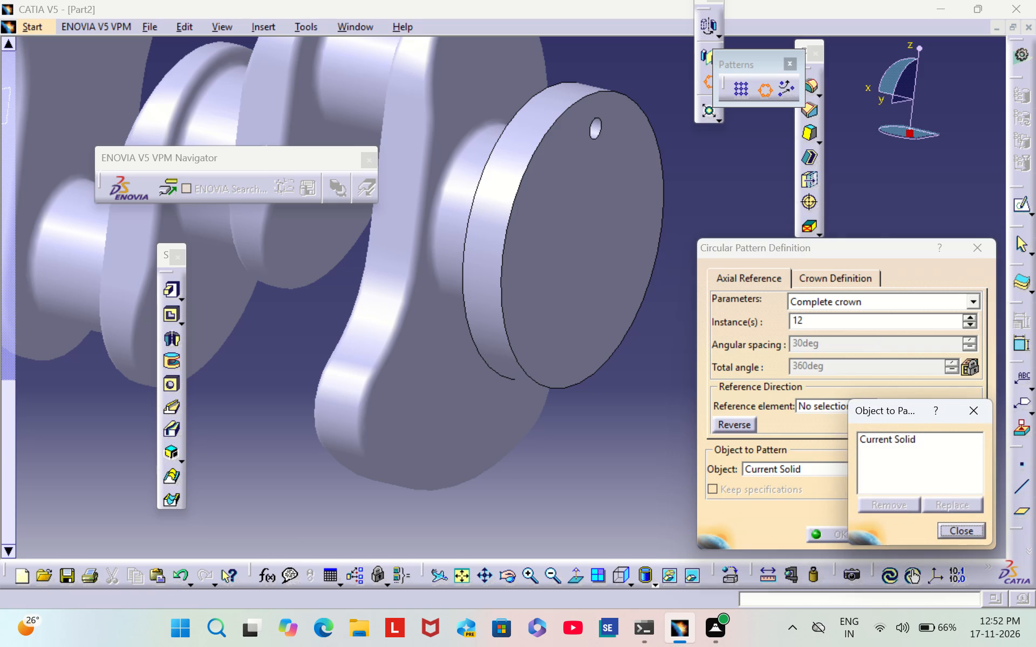
left_click(592, 132)
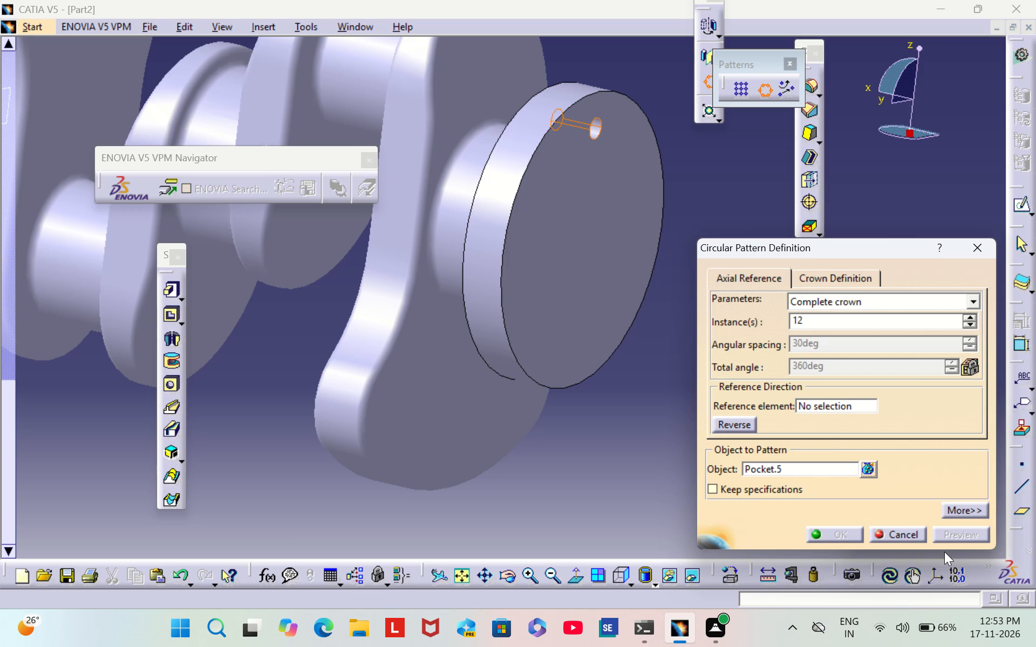
left_click(829, 406)
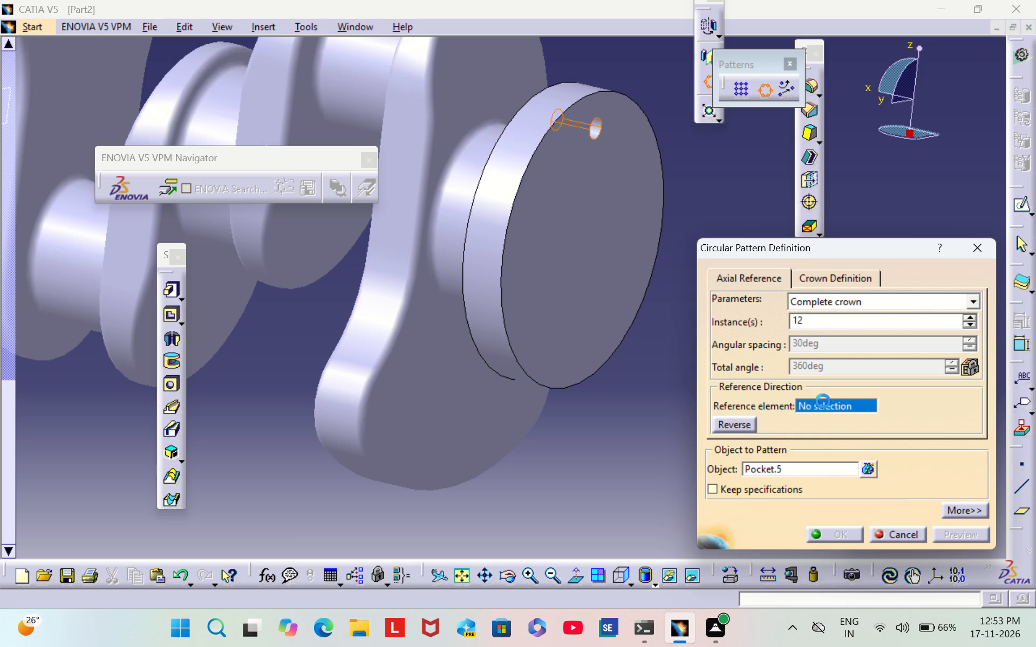
left_click(557, 346)
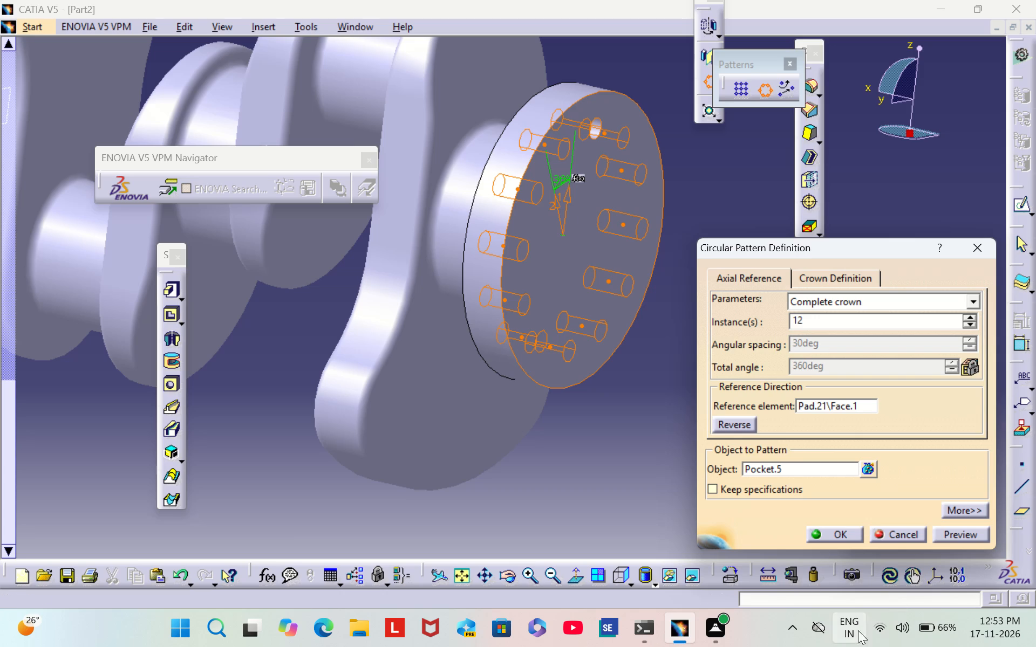
left_click(953, 532)
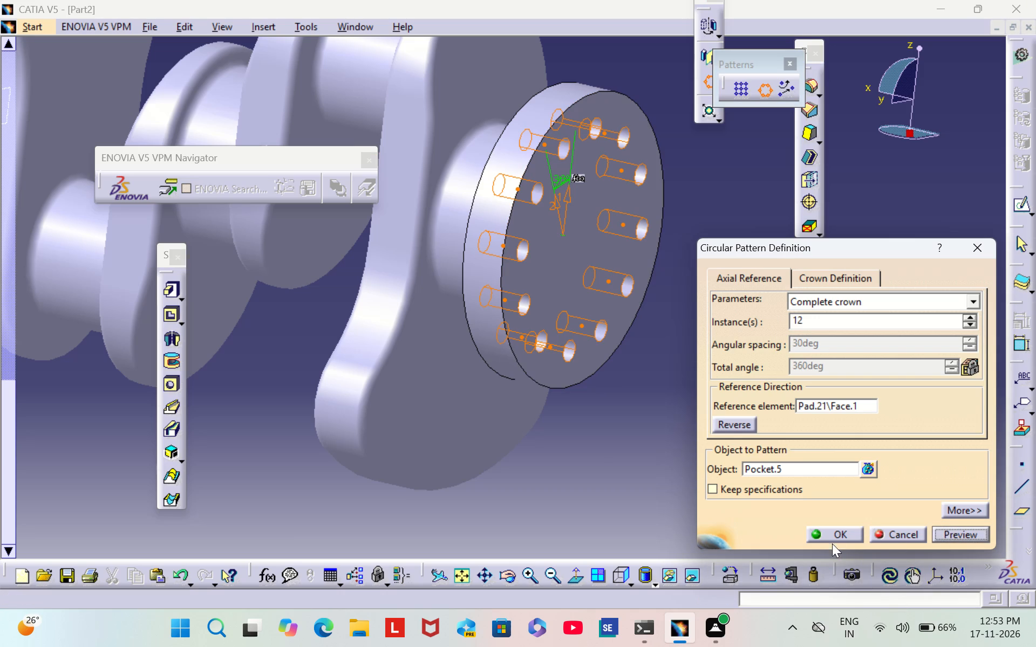
left_click(837, 535)
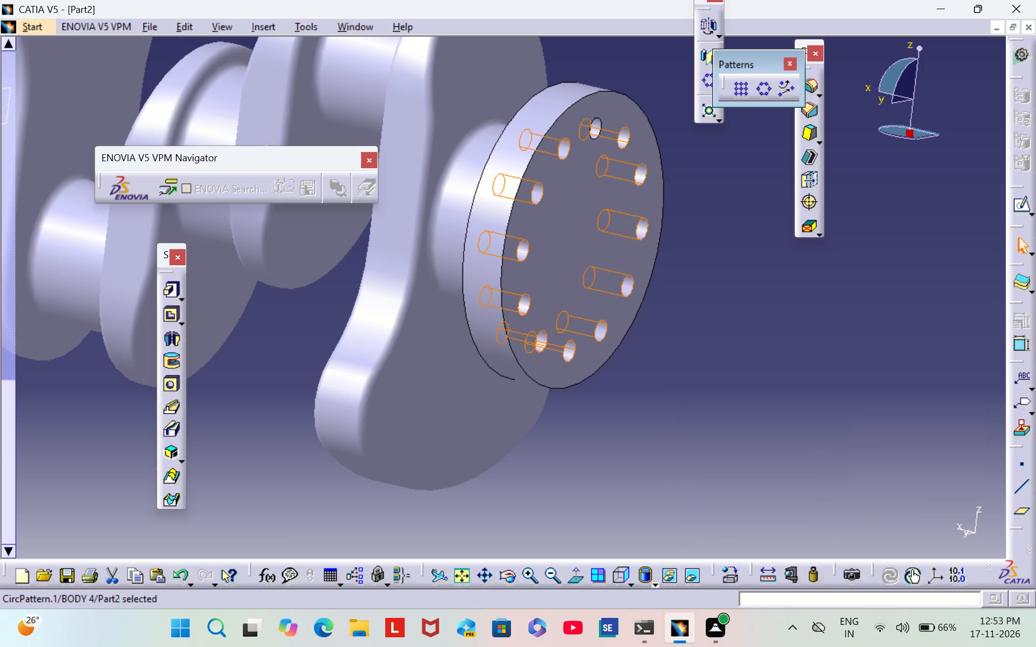
left_click(821, 362)
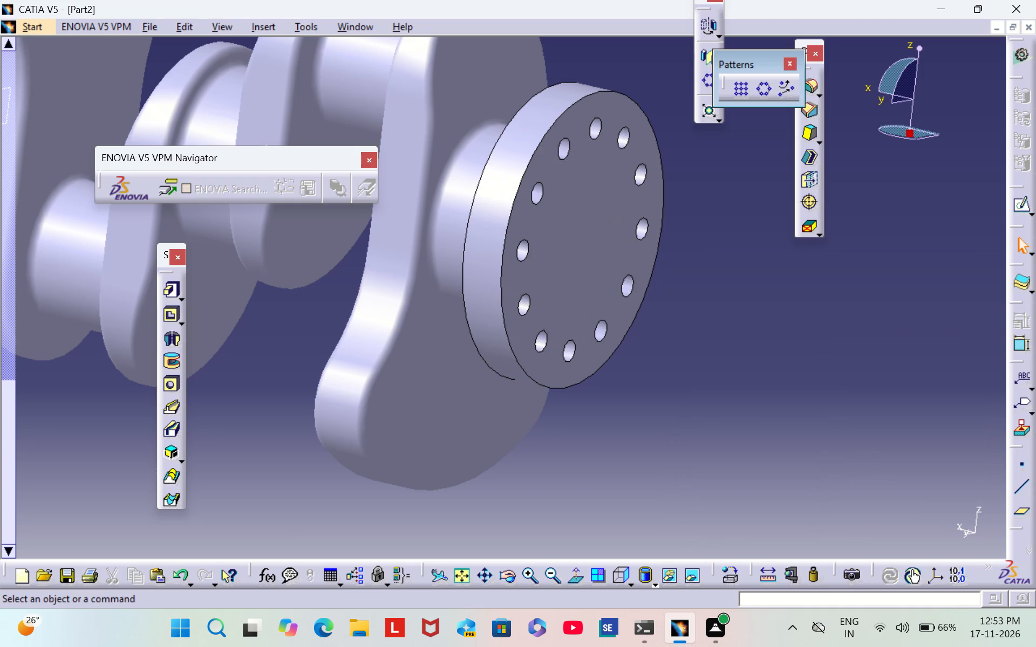
Start a sketch on the journal end face opposite the flange and draw a circle about 126 mm in diameter centred on the origin.
left_click(629, 579)
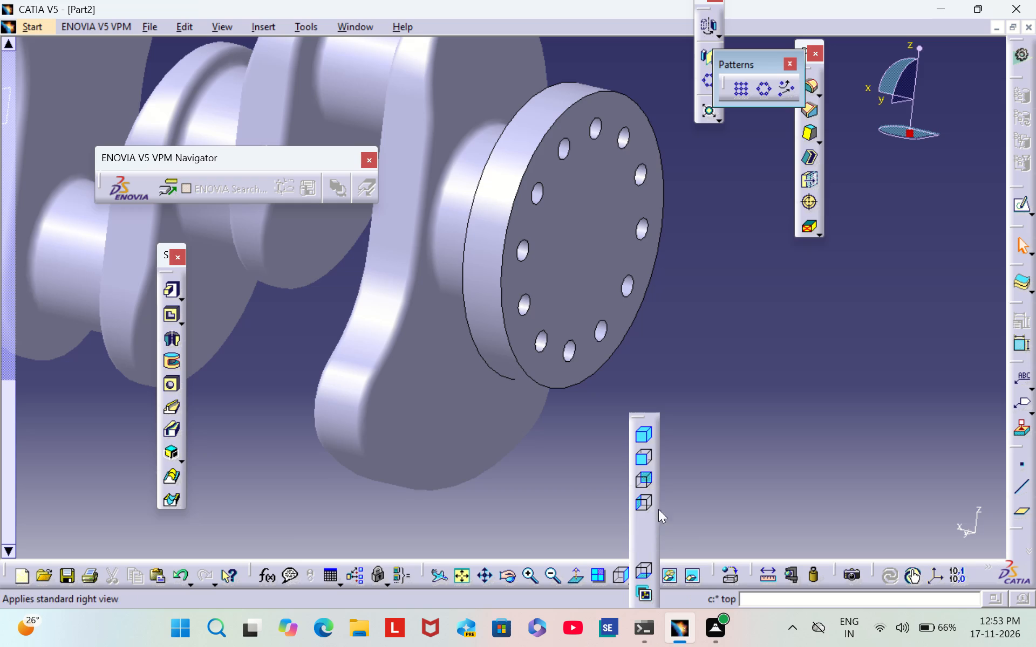
left_click(647, 430)
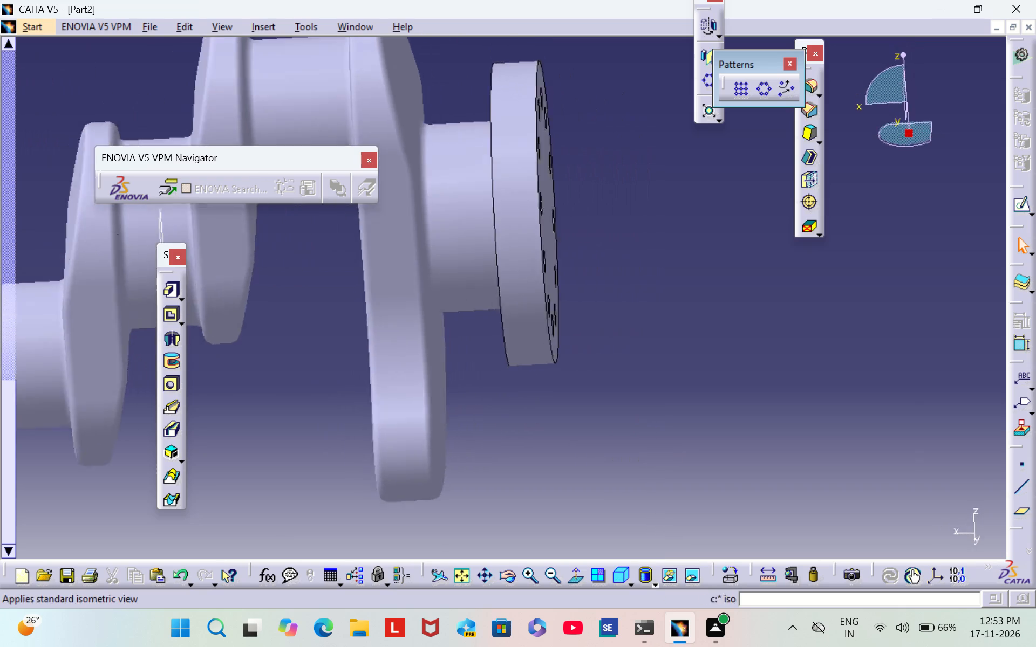
middle_click_drag(399, 412, 565, 262)
scroll(436, 355, "down", 1)
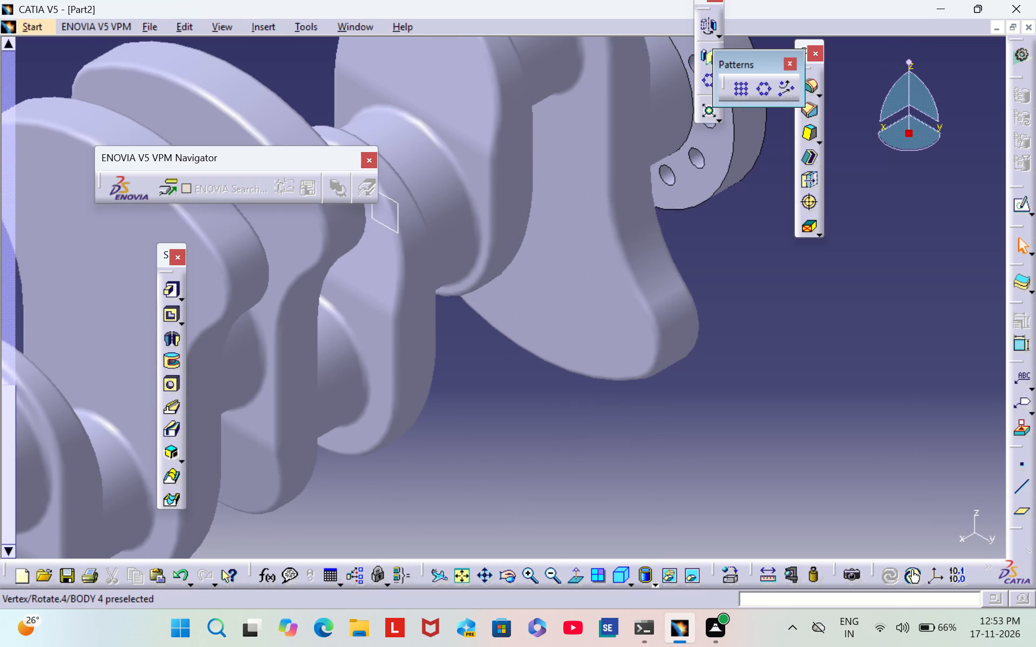
triple_click(555, 578)
triple_click(556, 577)
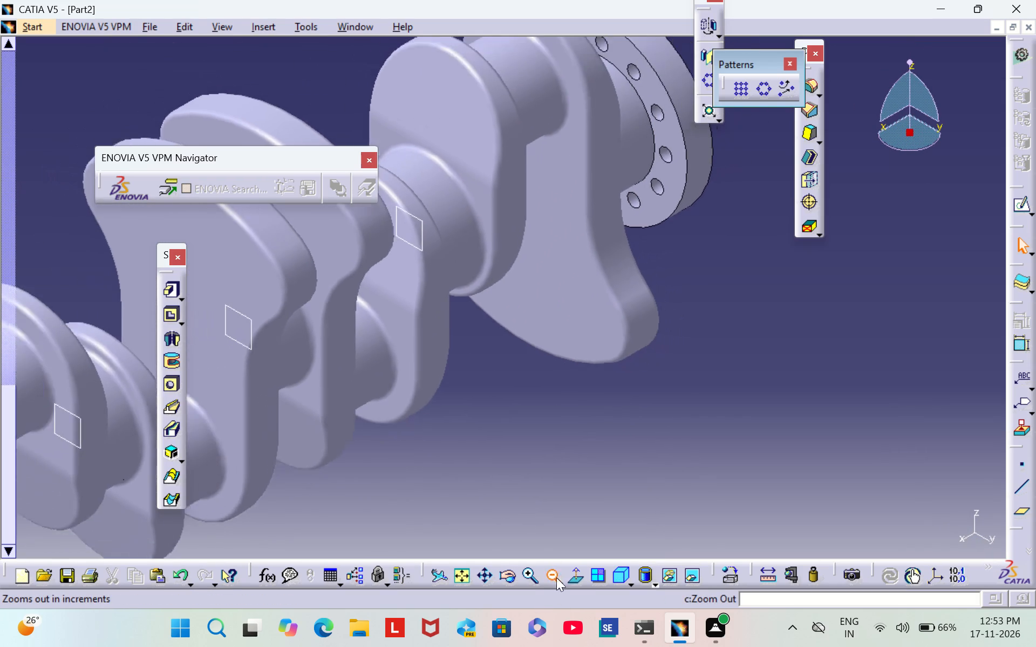
double_click(556, 577)
middle_click_drag(473, 373, 560, 369)
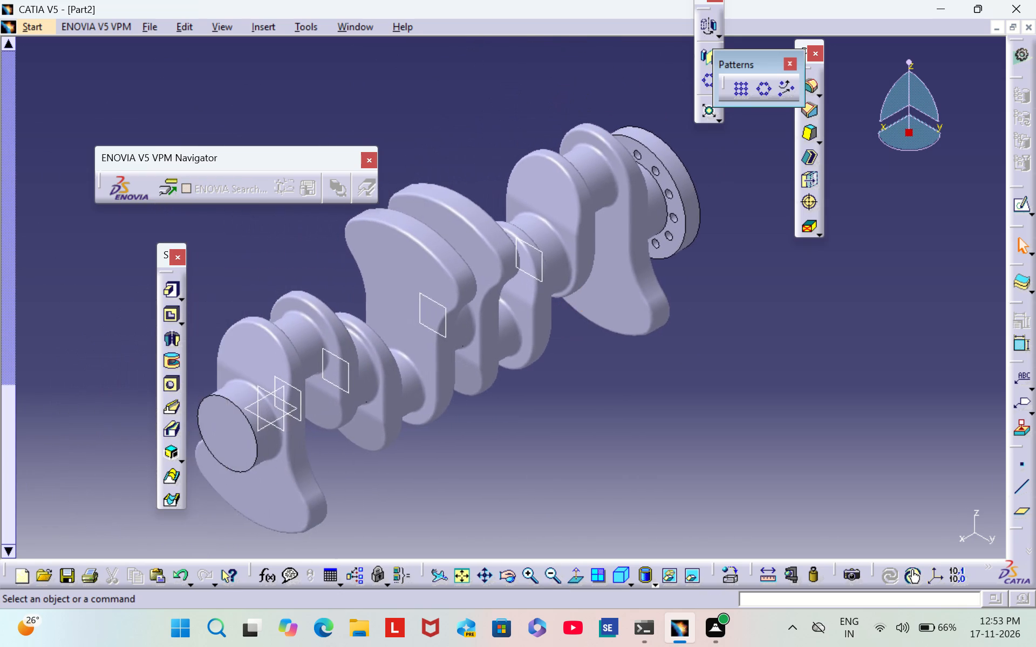
middle_click_drag(560, 369, 577, 361)
left_click(254, 425)
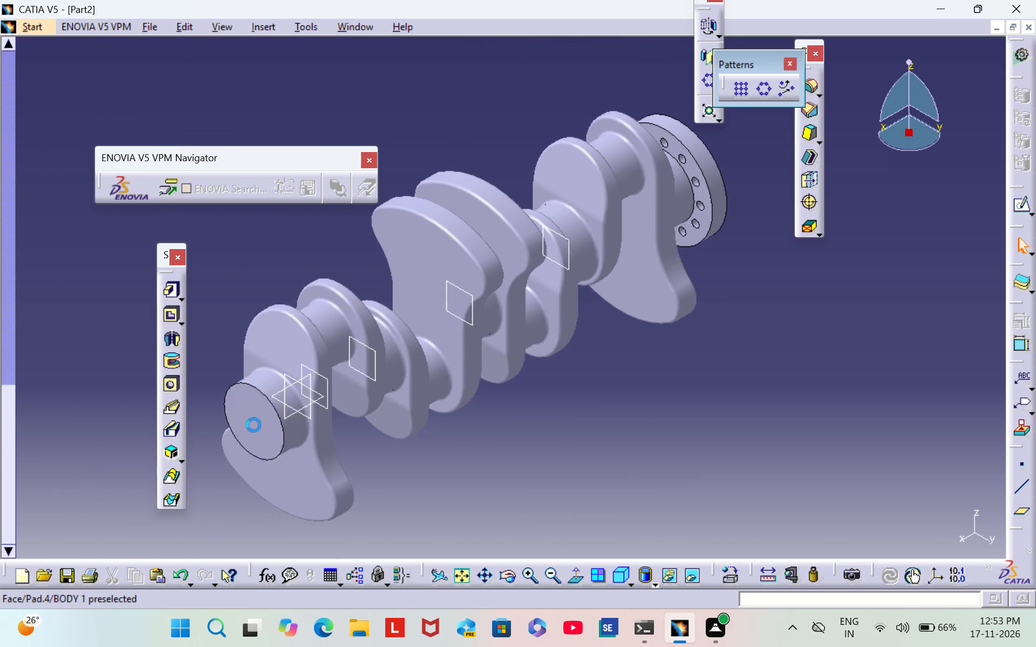
left_click(1022, 203)
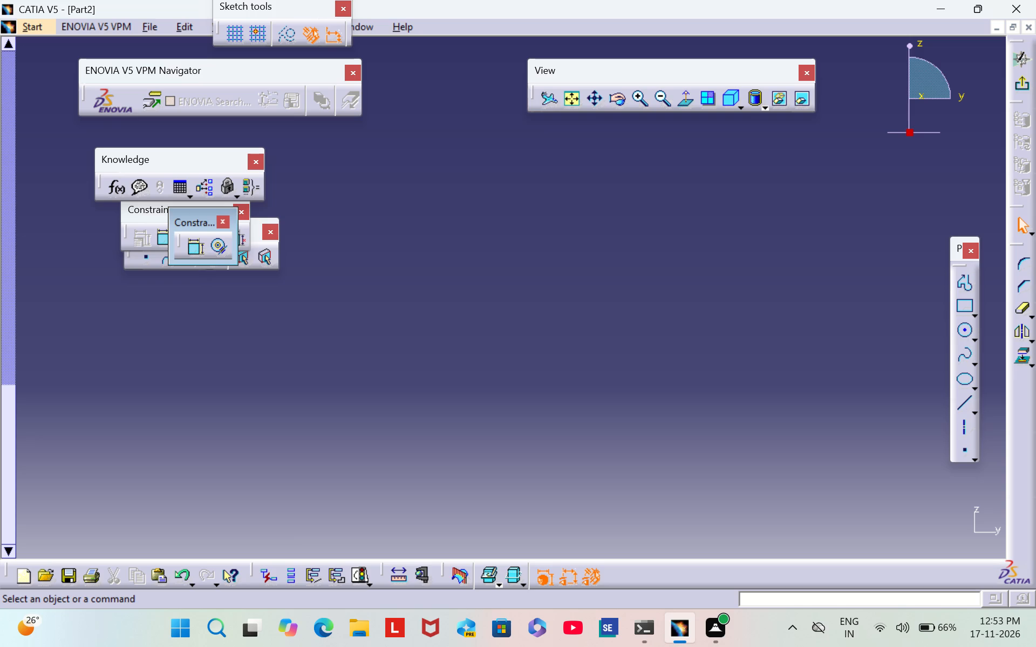
left_click(576, 98)
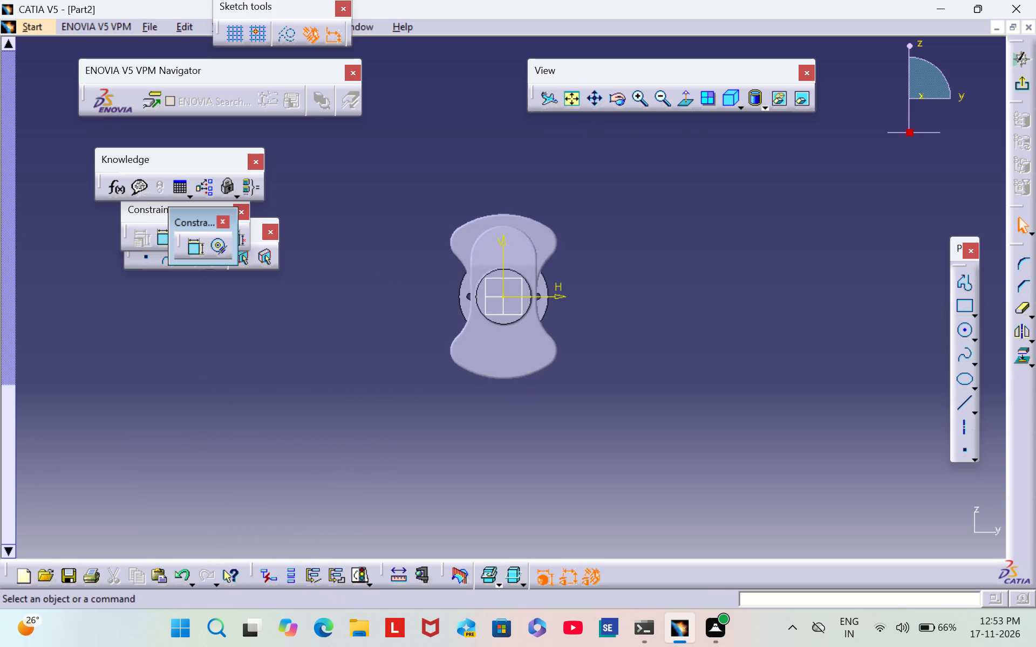
triple_click(640, 100)
double_click(640, 100)
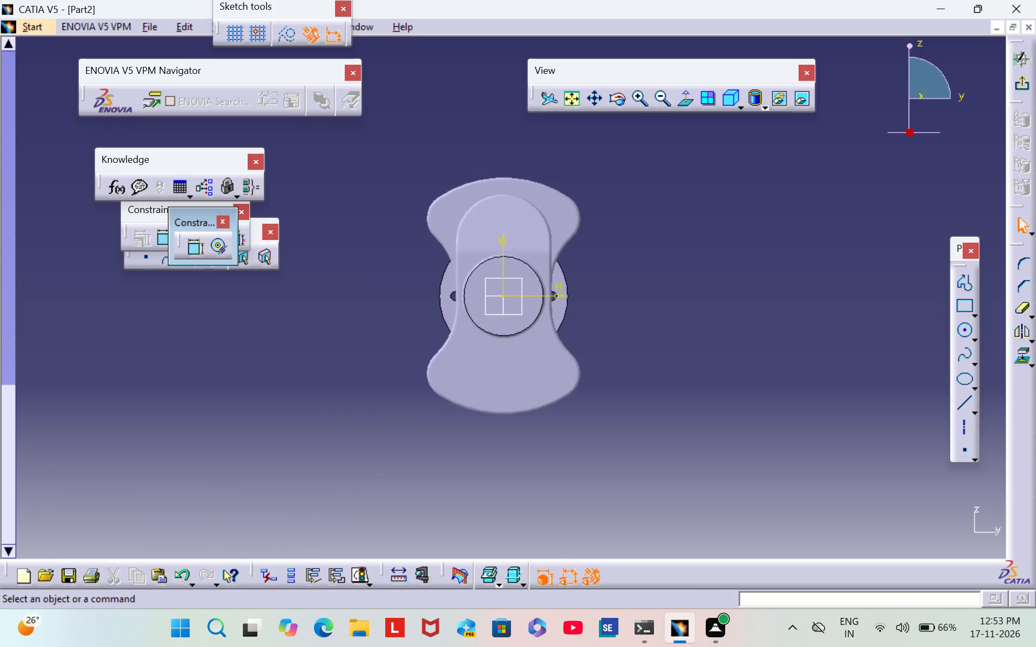
left_click(967, 333)
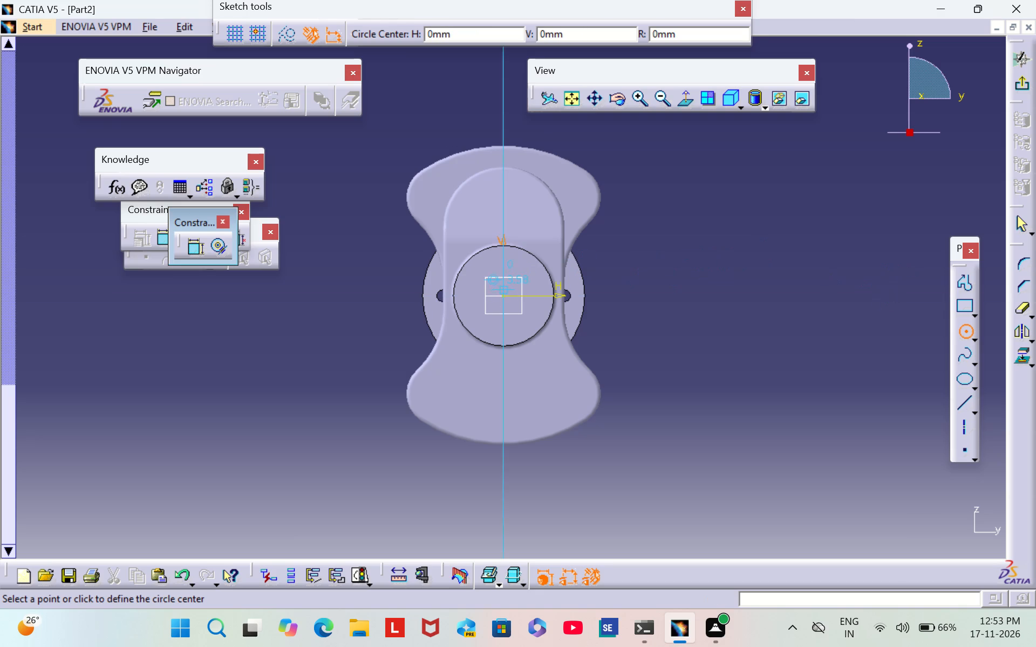
left_click(504, 295)
left_click(602, 276)
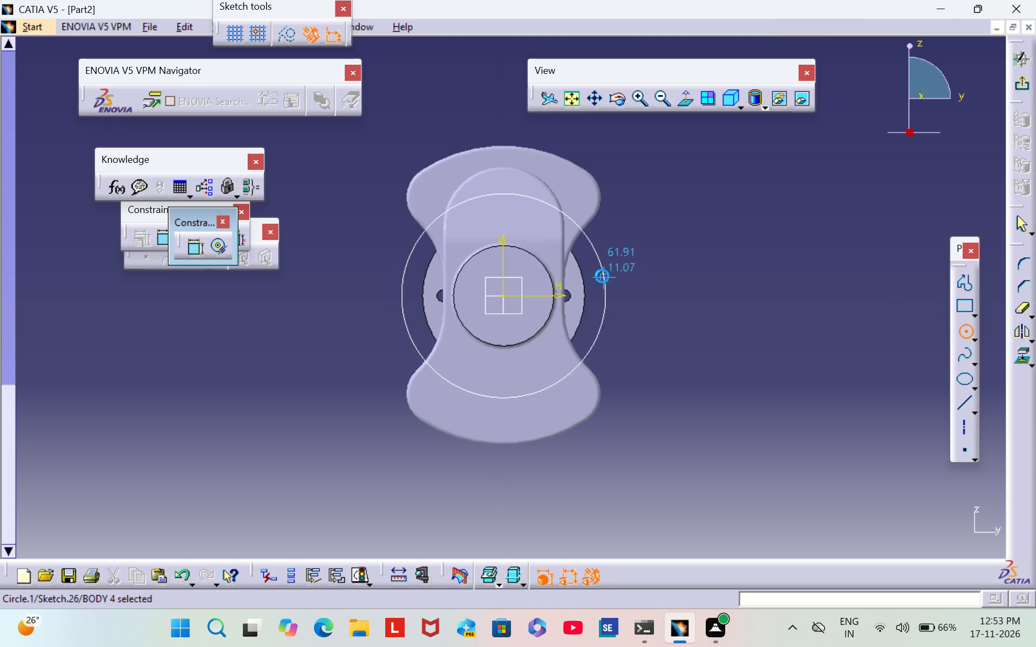
Dimension the new circle's diameter and set it to 35 mm.
left_click(199, 249)
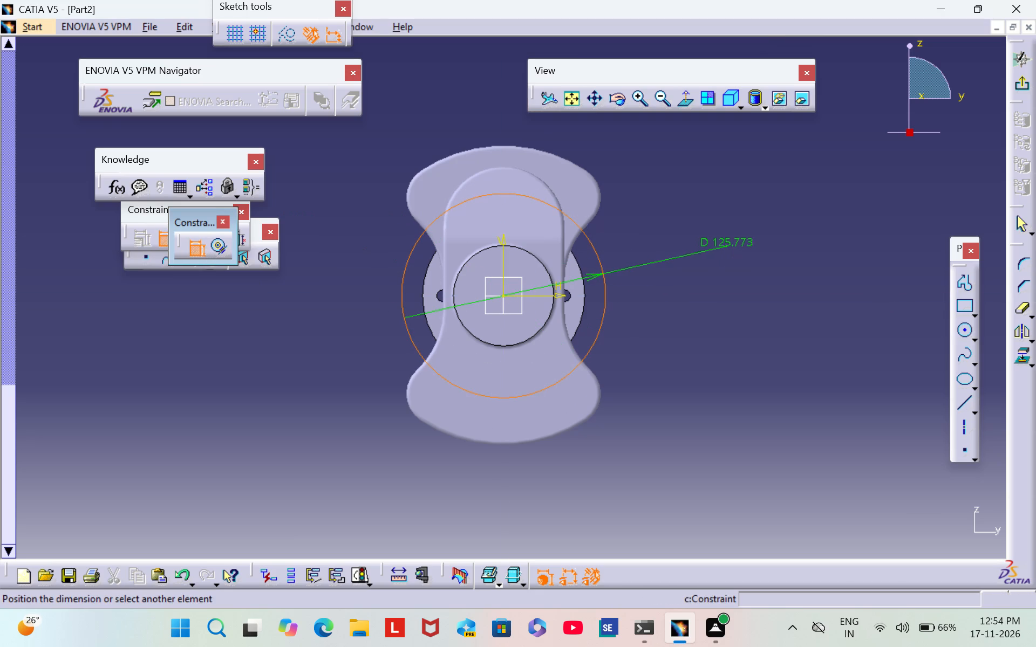
left_click(727, 245)
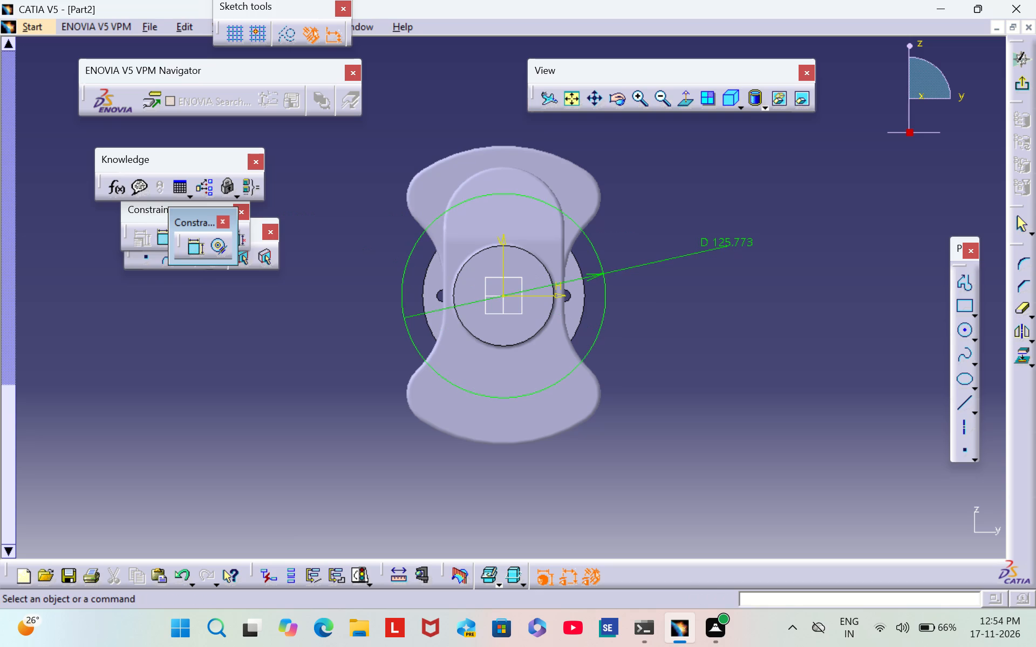
double_click(727, 245)
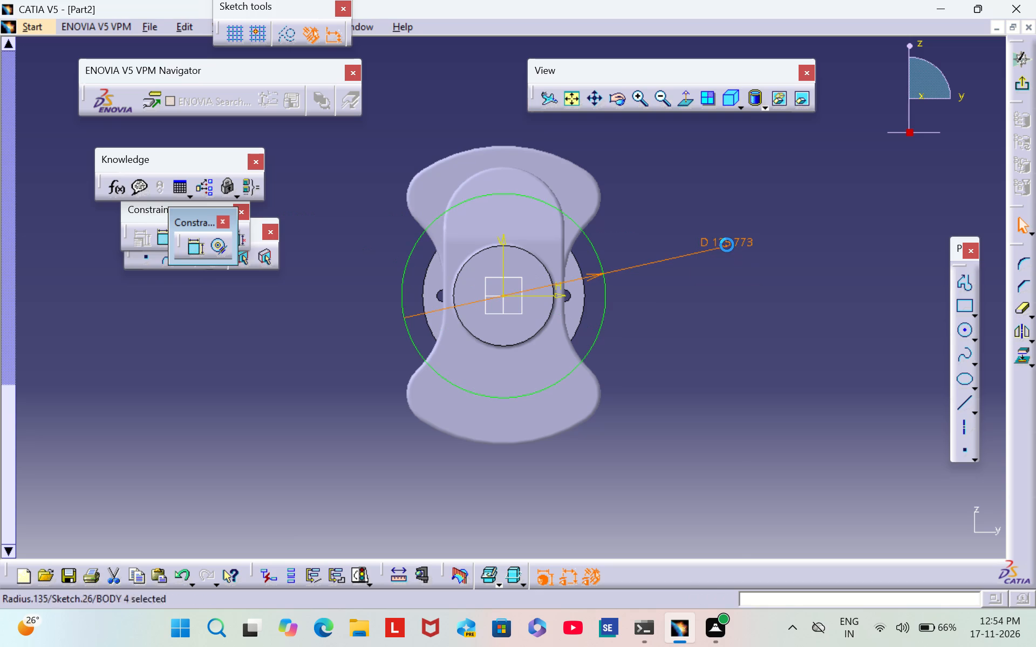
key("BackSpace")
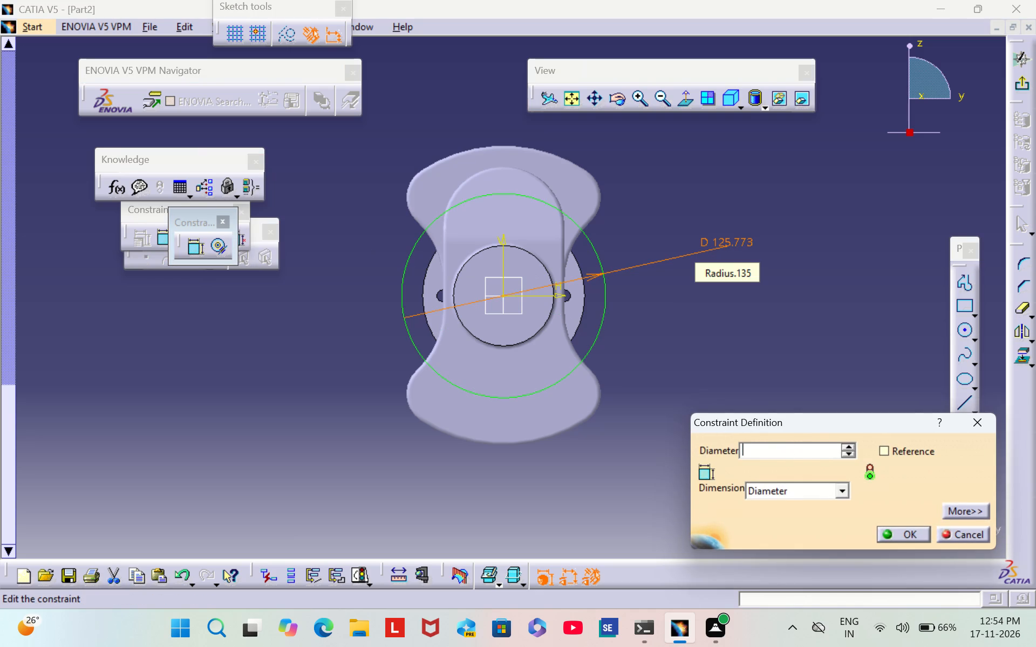
type("35")
key("Return")
left_click(760, 242)
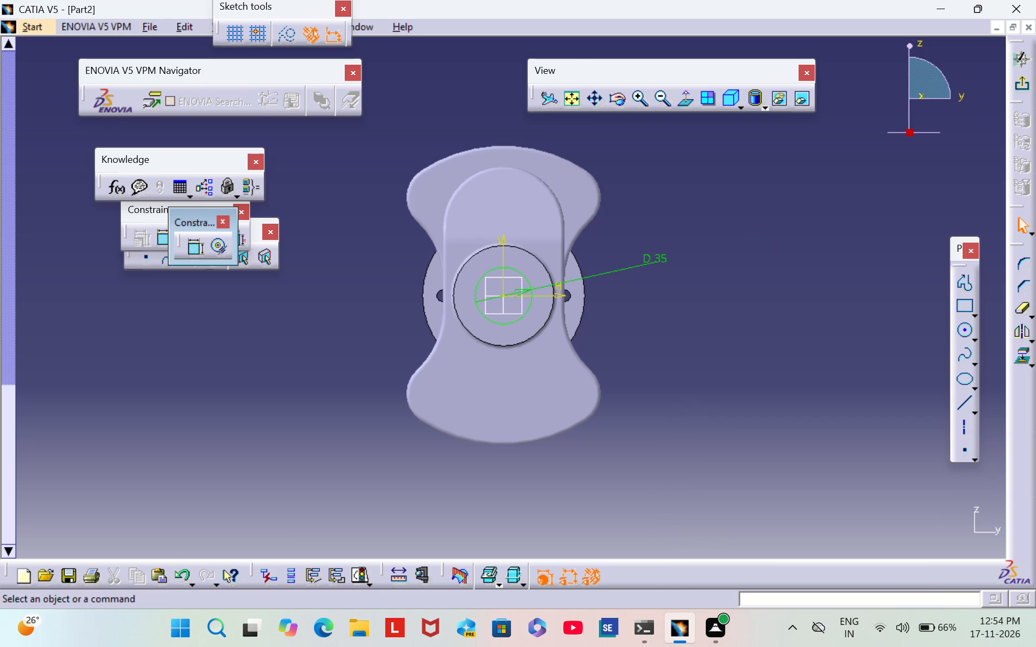
Exit the sketch and pad the 35 mm circle to a length of 50 mm as the shaft nose.
left_click(1014, 89)
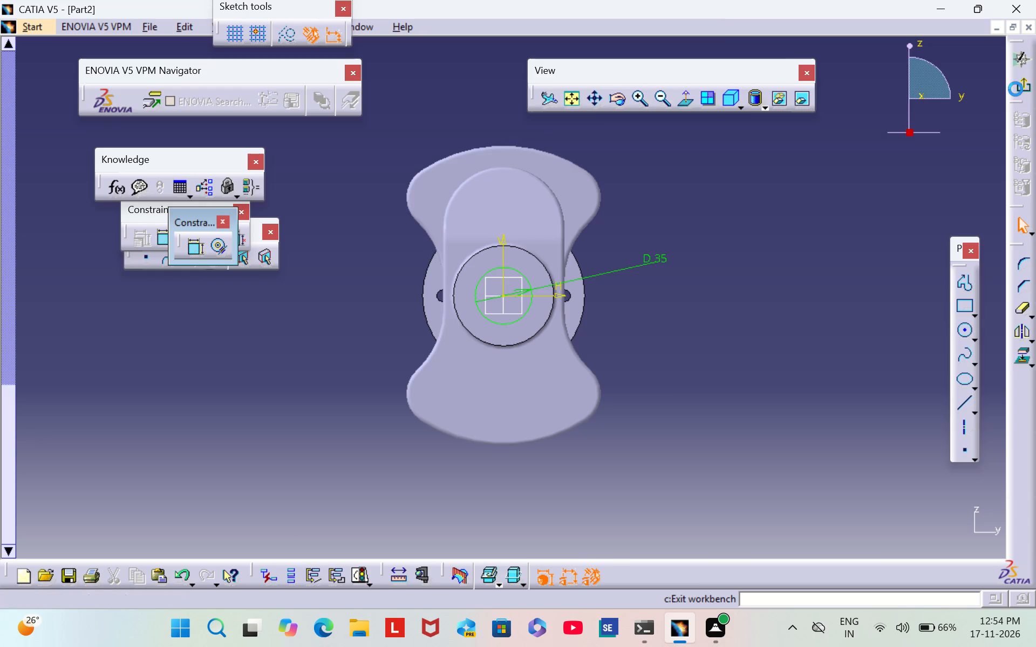
middle_click_drag(816, 347, 803, 346)
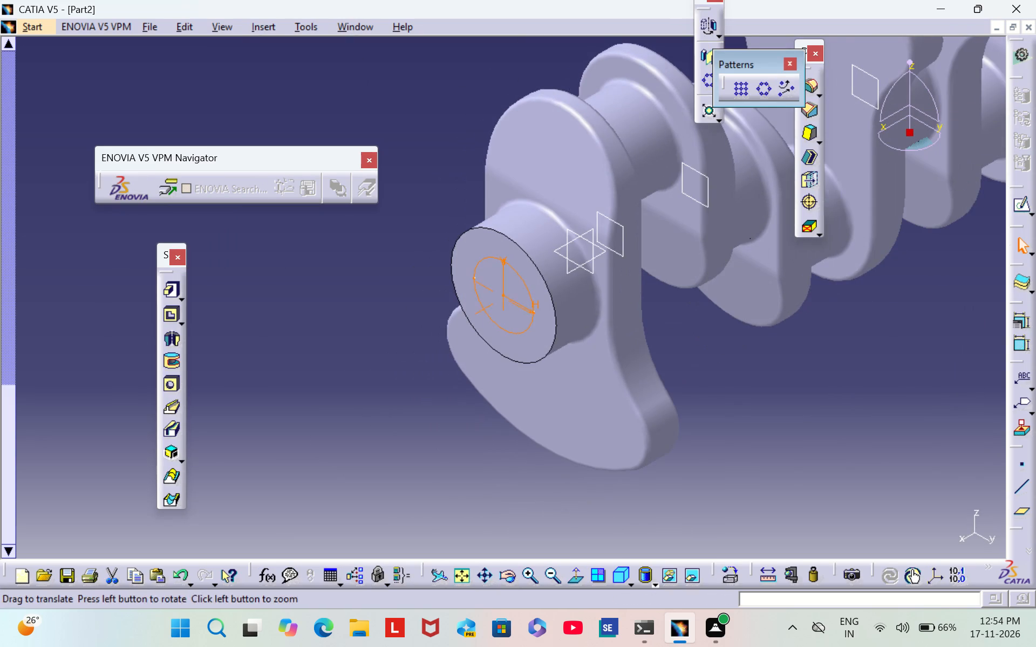
middle_click_drag(803, 346, 718, 336)
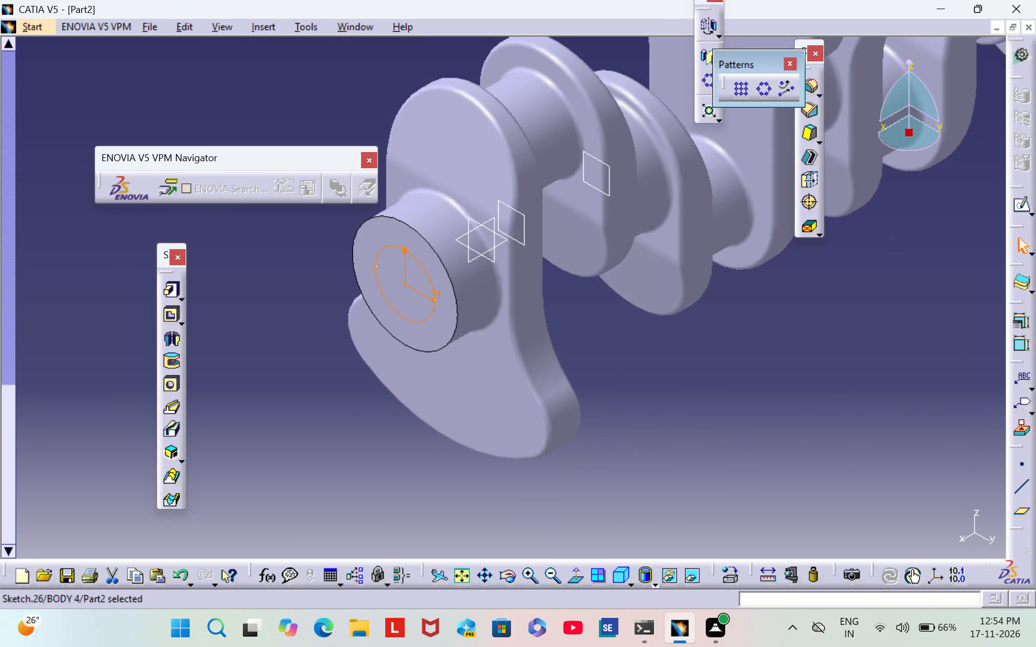
left_click(176, 288)
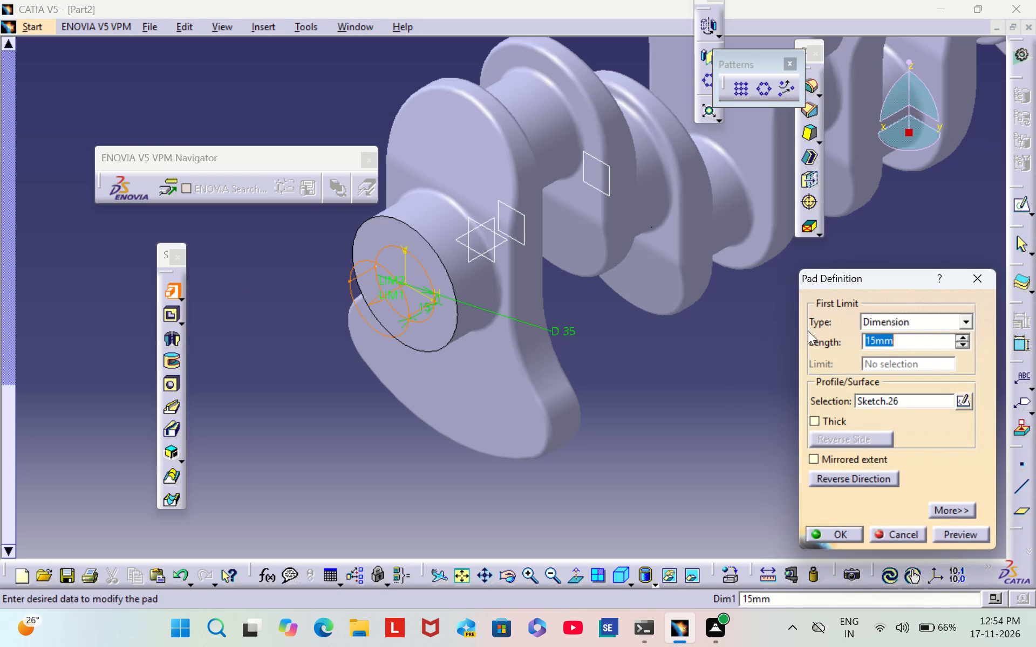
key("BackSpace")
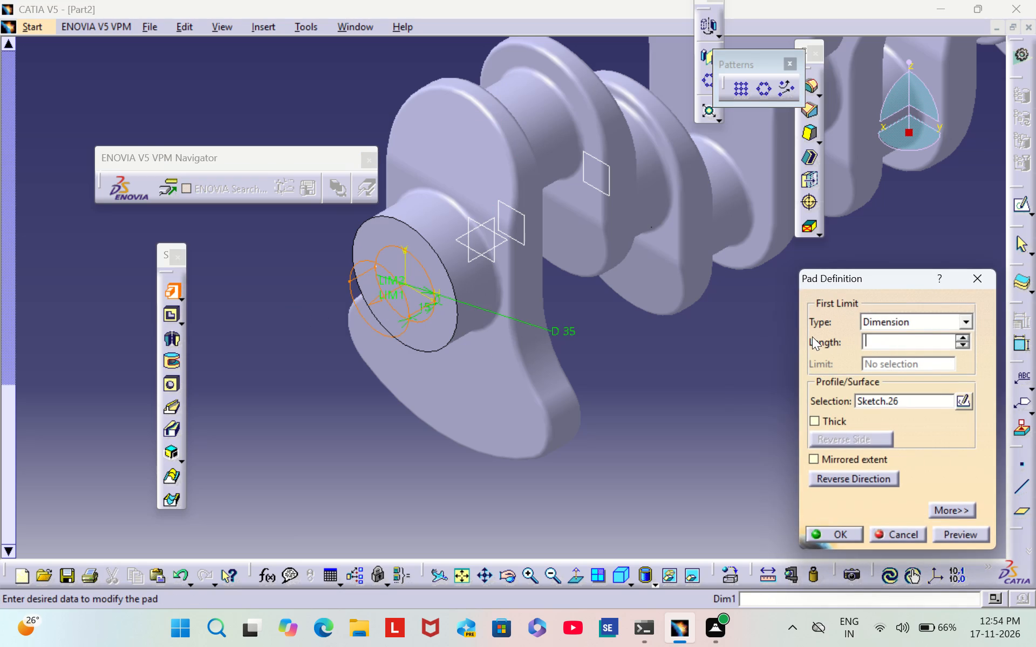
type("50")
key("Return")
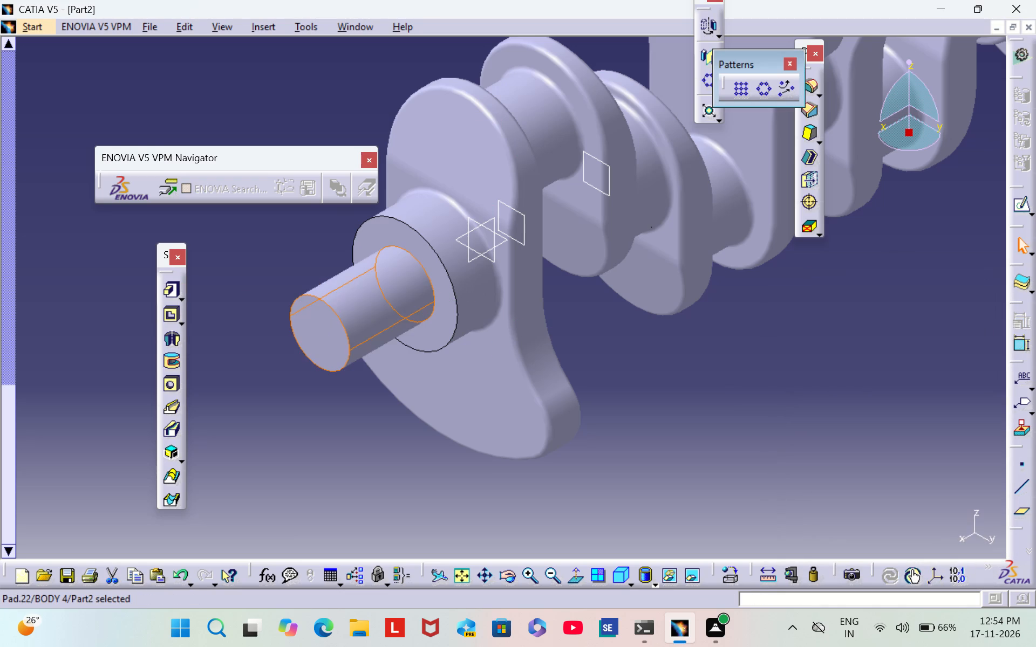
left_click(738, 384)
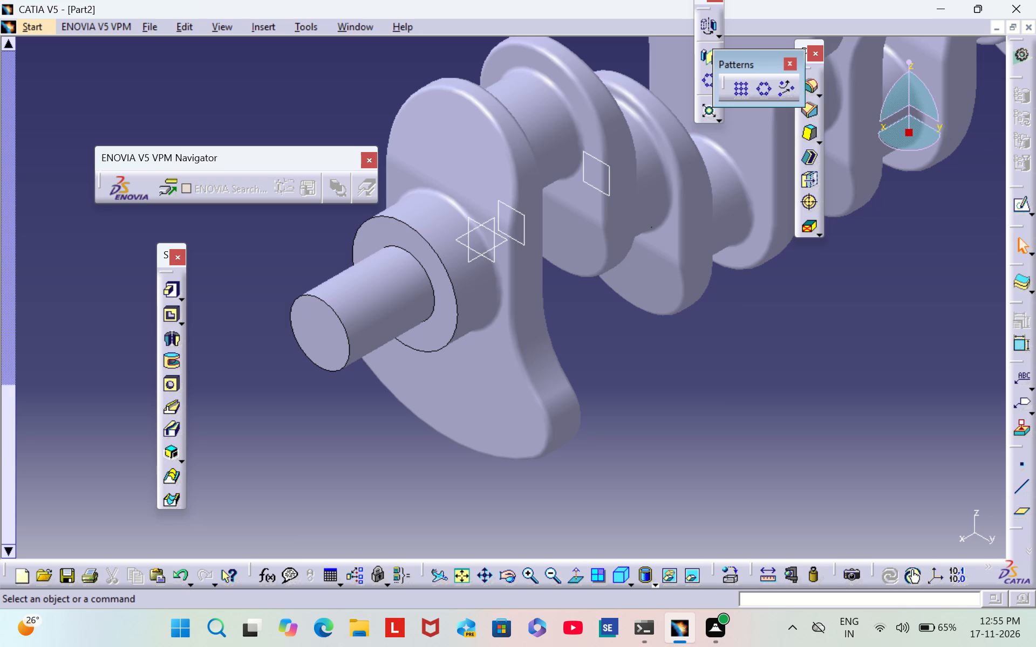
Undock the View toolbar and float it in the open area below the crankshaft.
middle_click_drag(815, 327, 698, 381)
triple_click(549, 580)
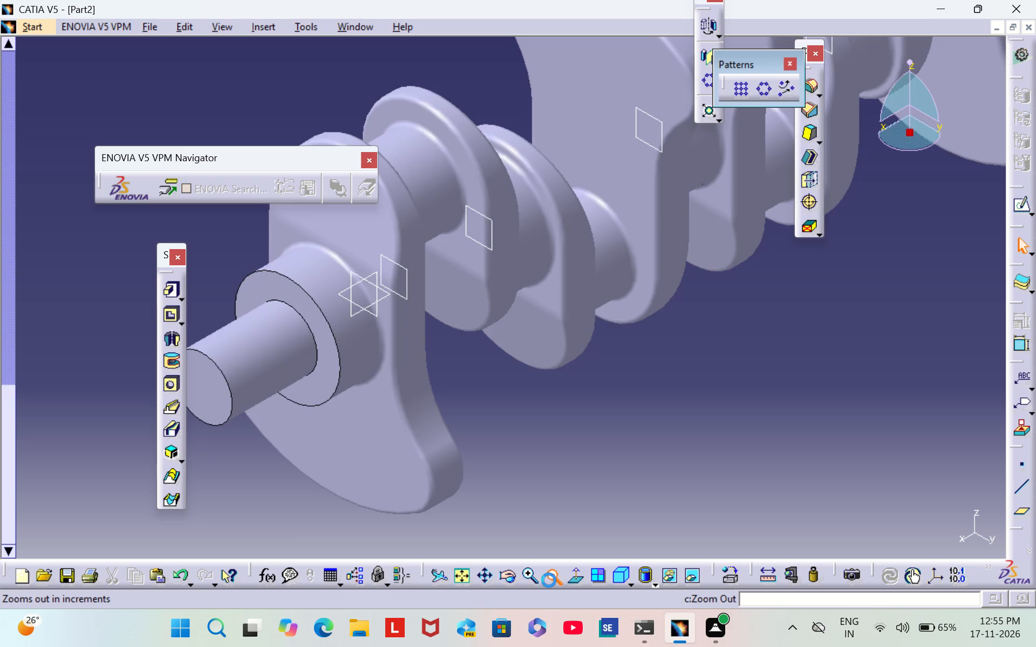
triple_click(550, 579)
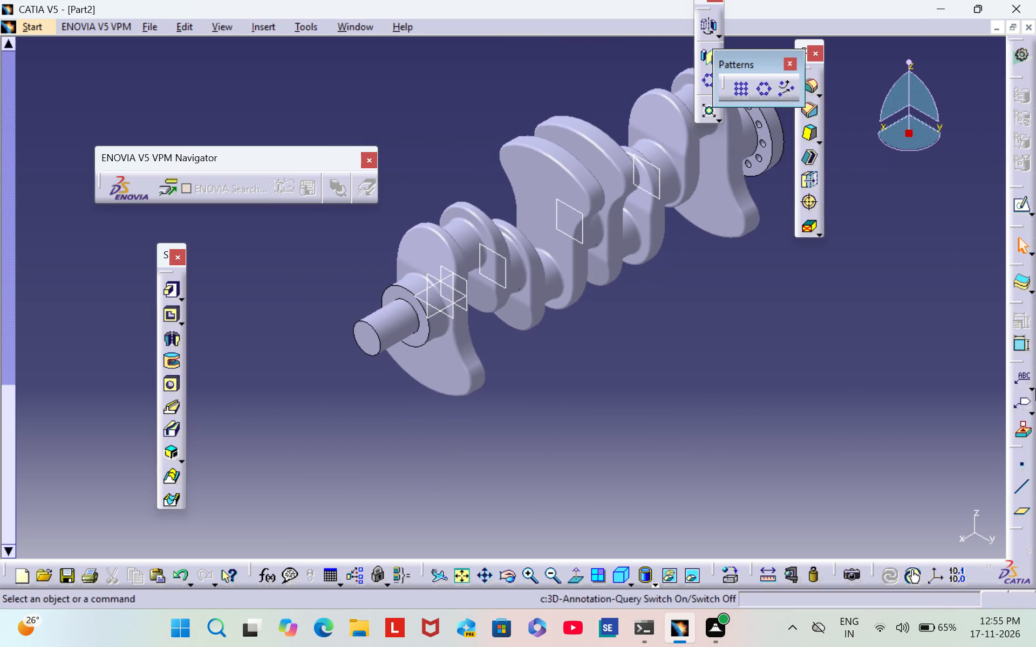
right_click(972, 570)
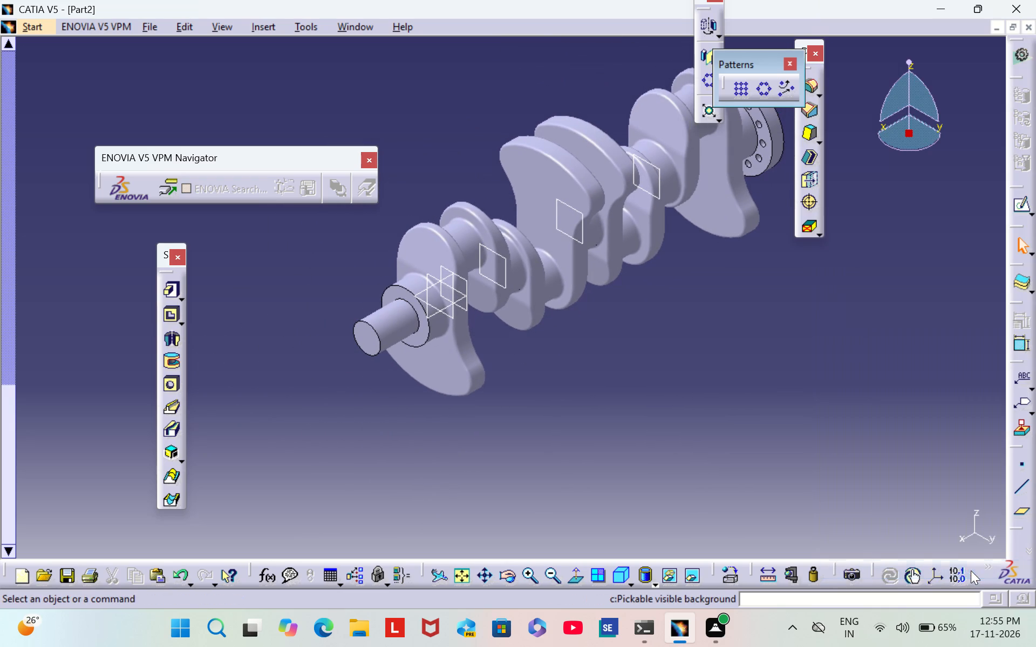
right_click_drag(977, 570, 971, 574)
left_click(983, 566)
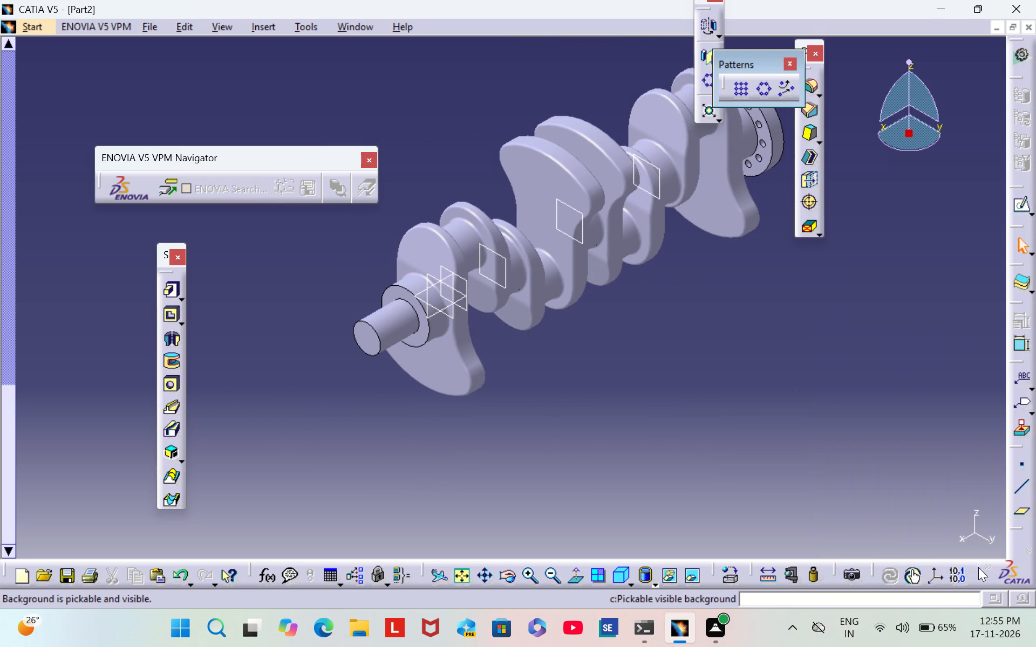
right_click(969, 572)
right_click_drag(973, 569, 969, 573)
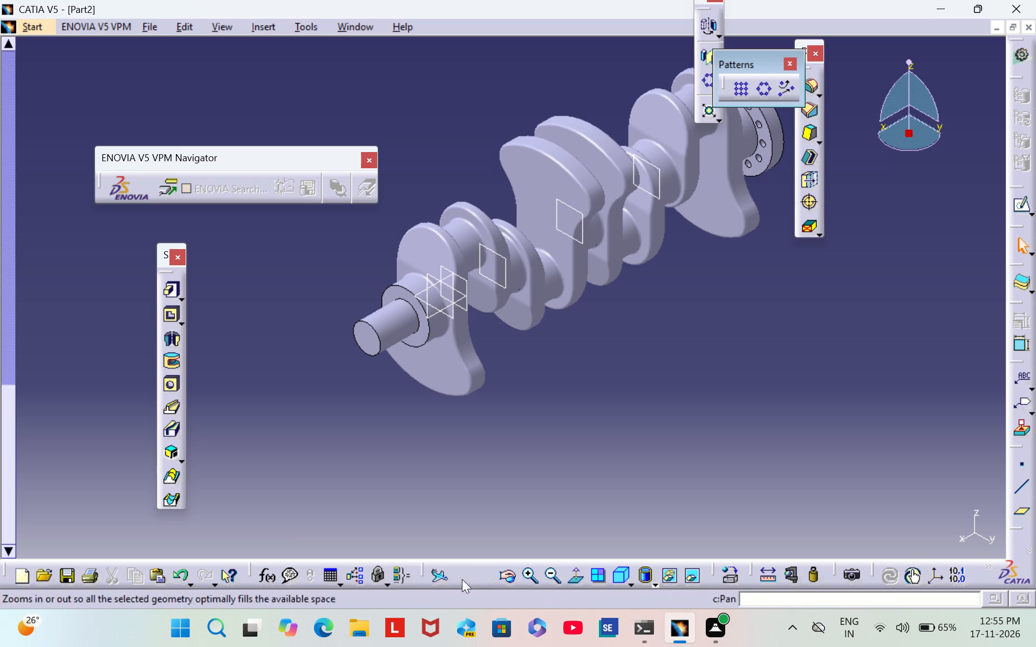
left_click_drag(431, 567, 365, 446)
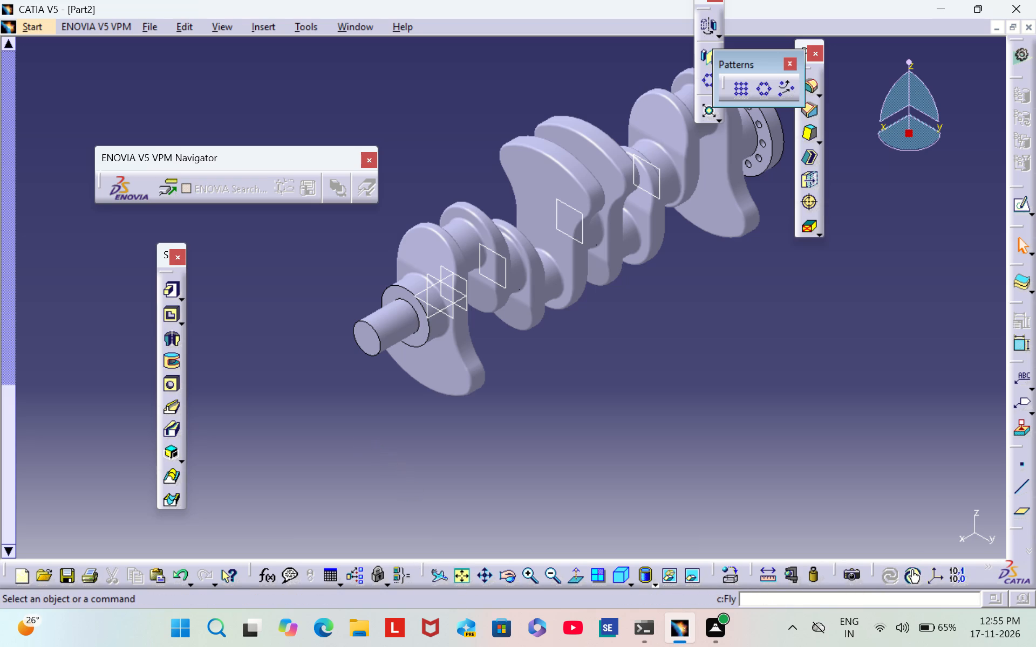
left_click_drag(422, 567, 382, 496)
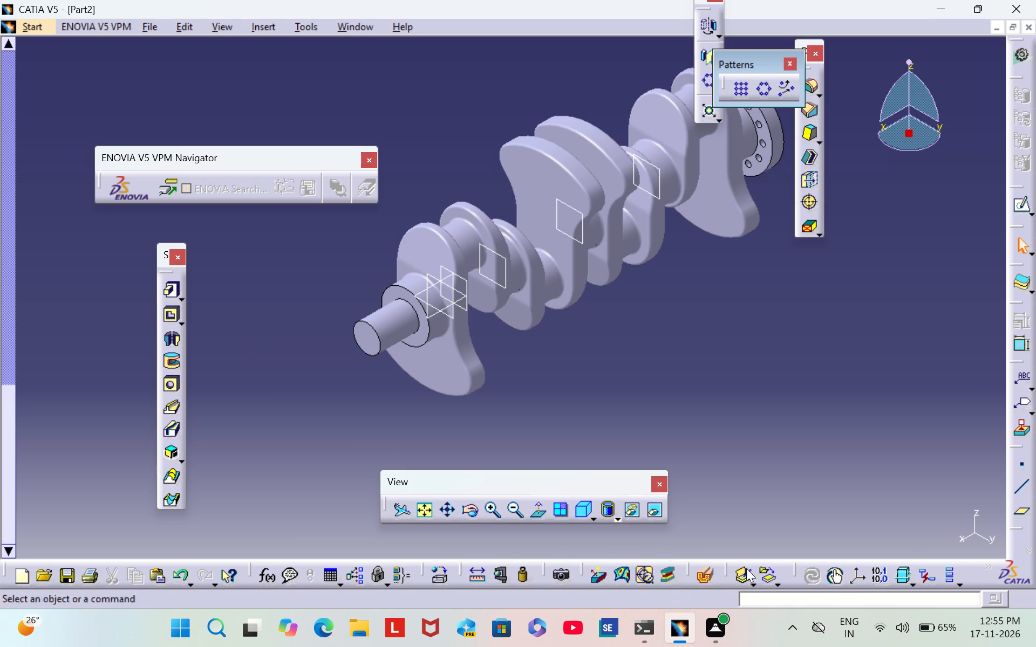
Display the User Selection Filter toolbar.
right_click(968, 570)
right_click(965, 570)
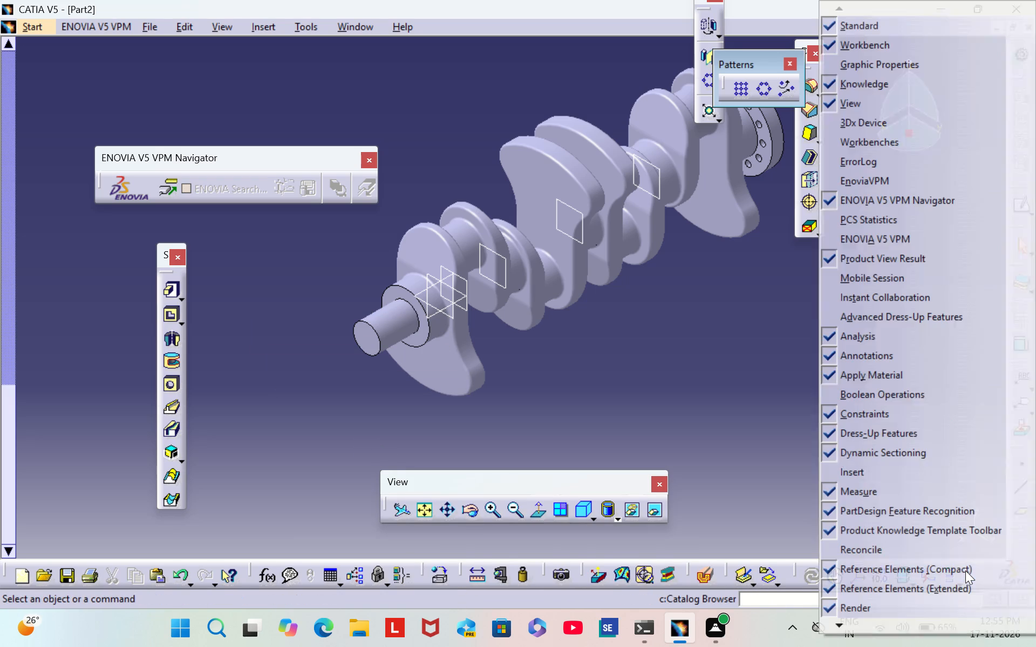
scroll(946, 507, "down", 10)
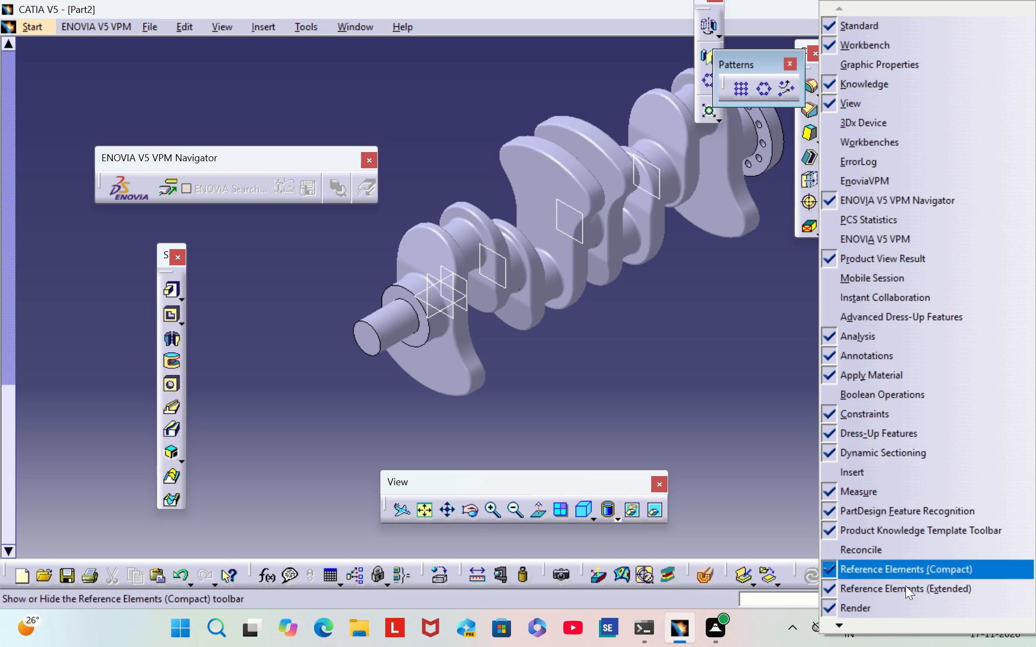
left_click(860, 627)
triple_click(859, 626)
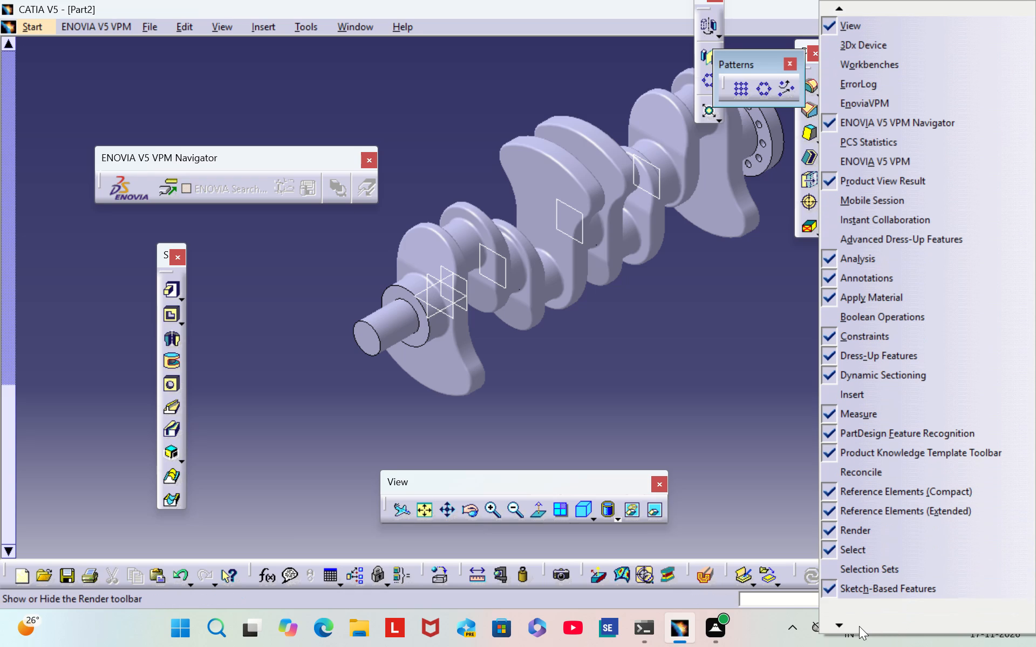
triple_click(864, 622)
triple_click(864, 622)
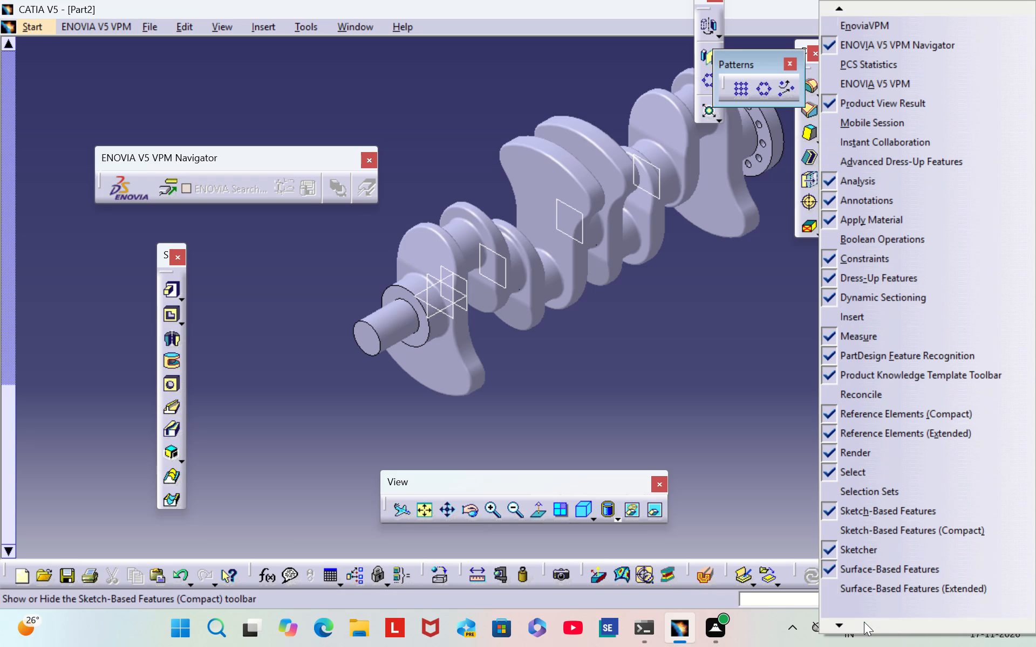
triple_click(864, 622)
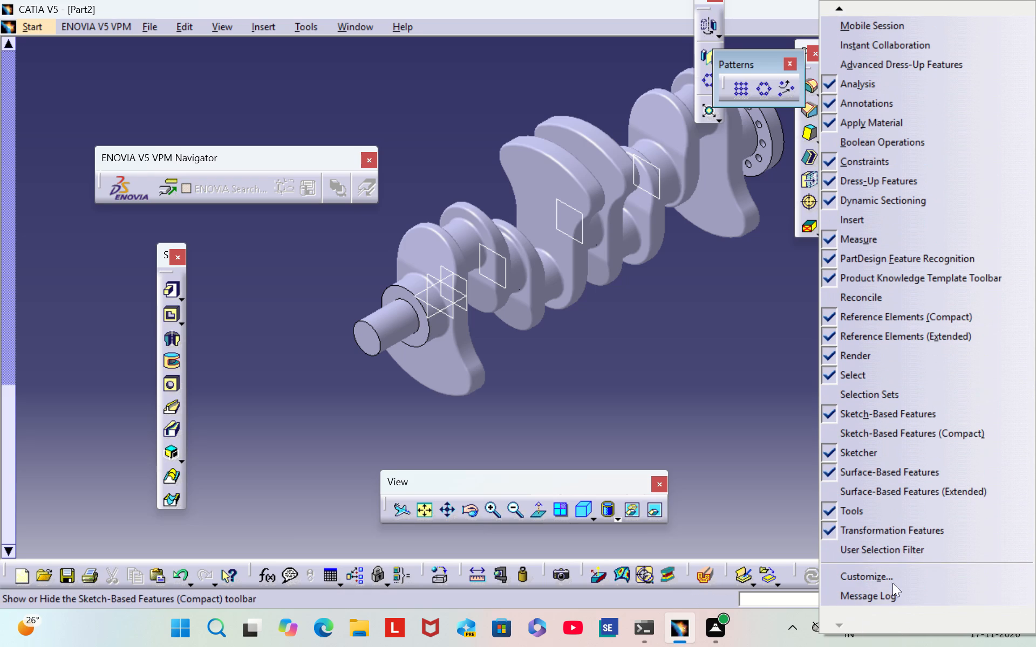
left_click(895, 552)
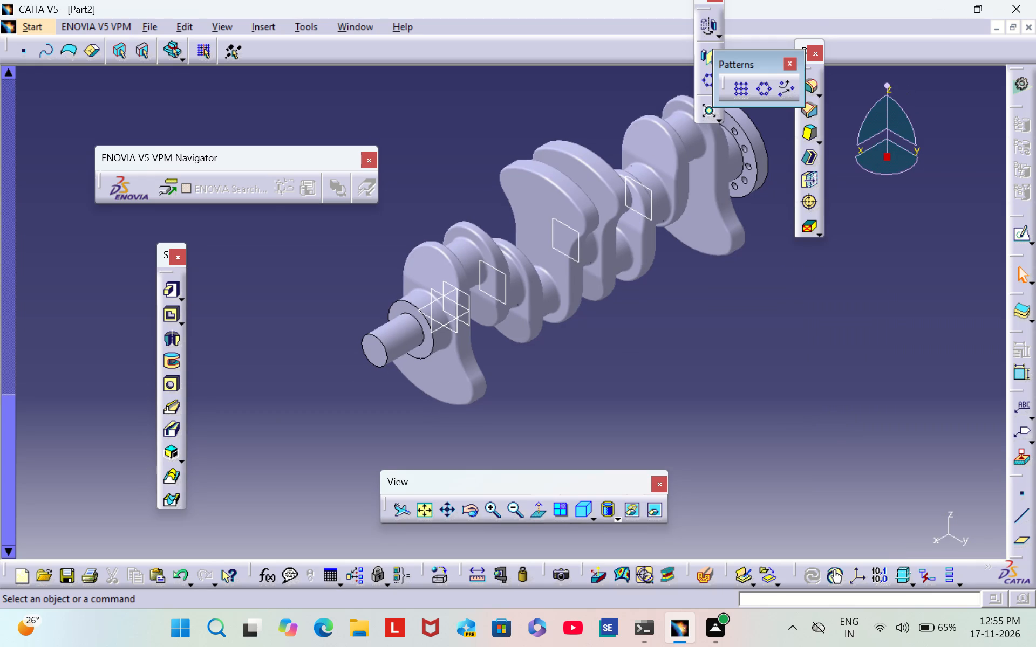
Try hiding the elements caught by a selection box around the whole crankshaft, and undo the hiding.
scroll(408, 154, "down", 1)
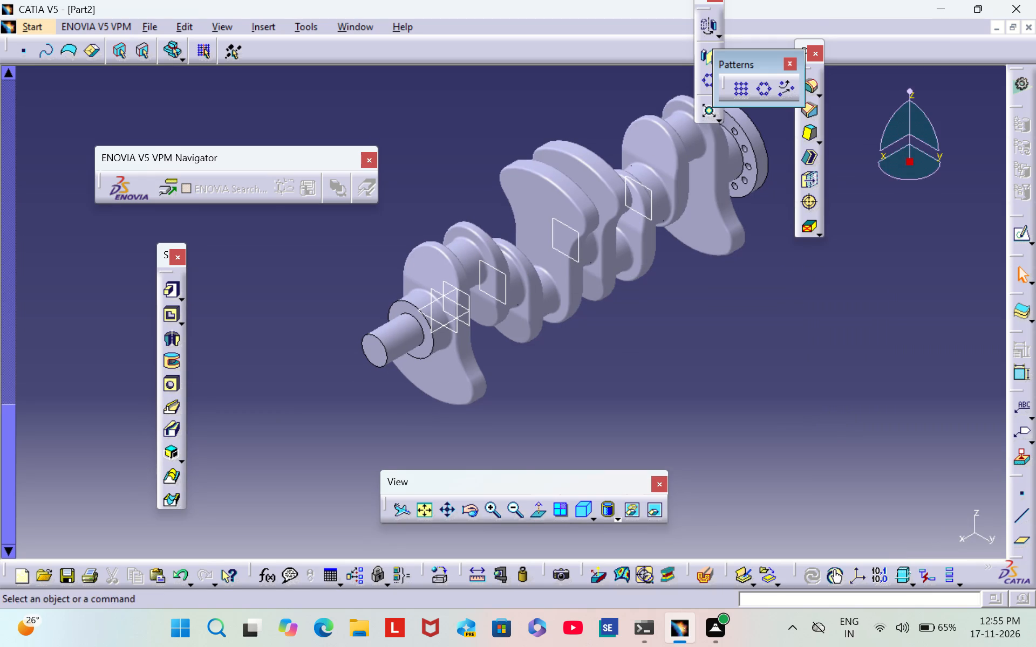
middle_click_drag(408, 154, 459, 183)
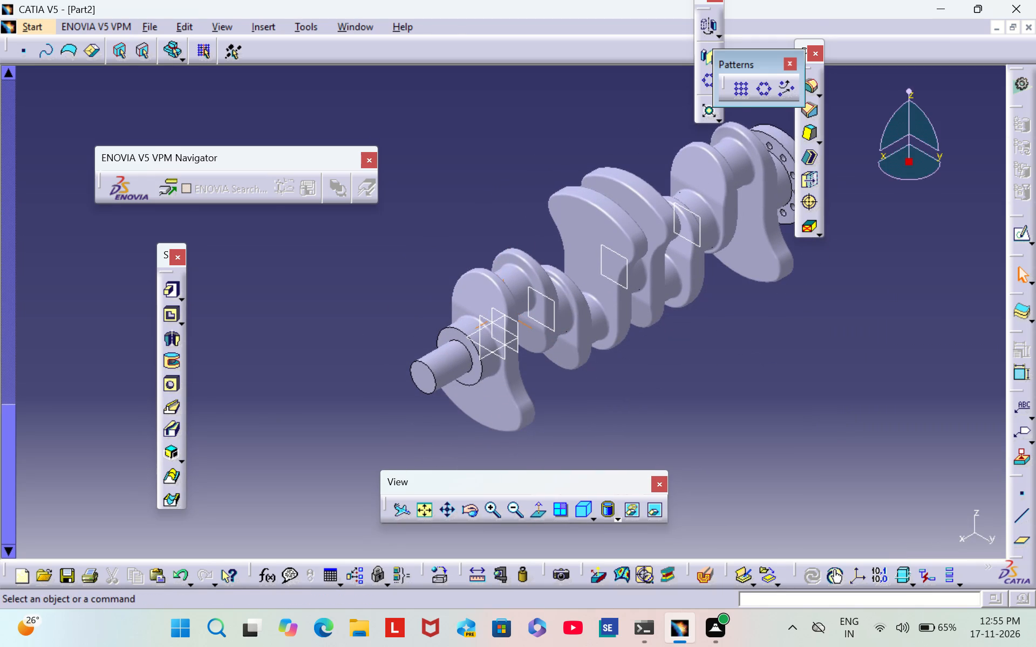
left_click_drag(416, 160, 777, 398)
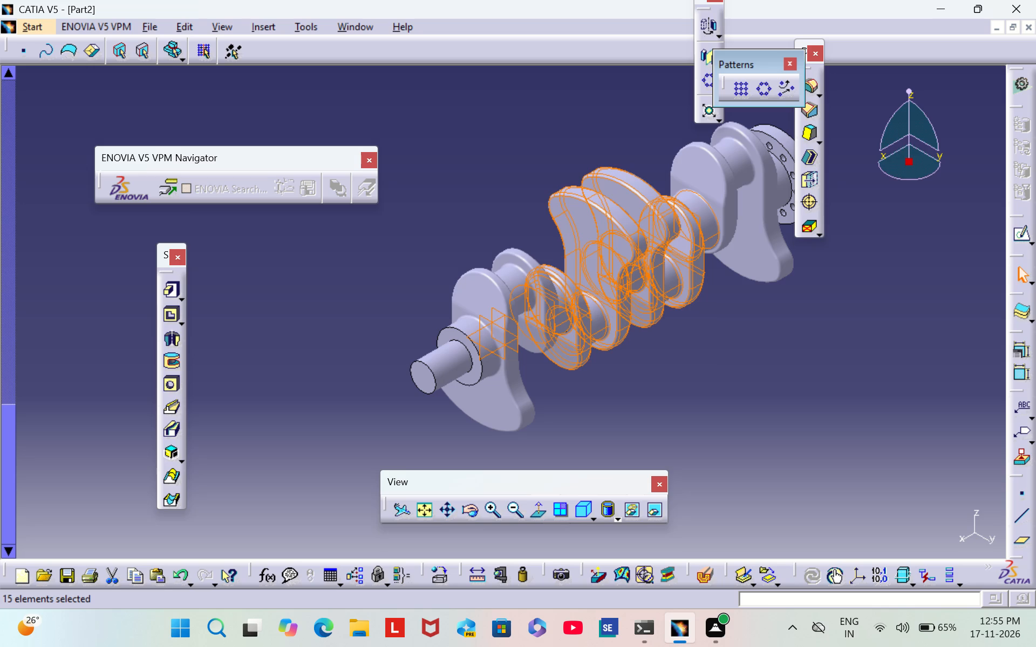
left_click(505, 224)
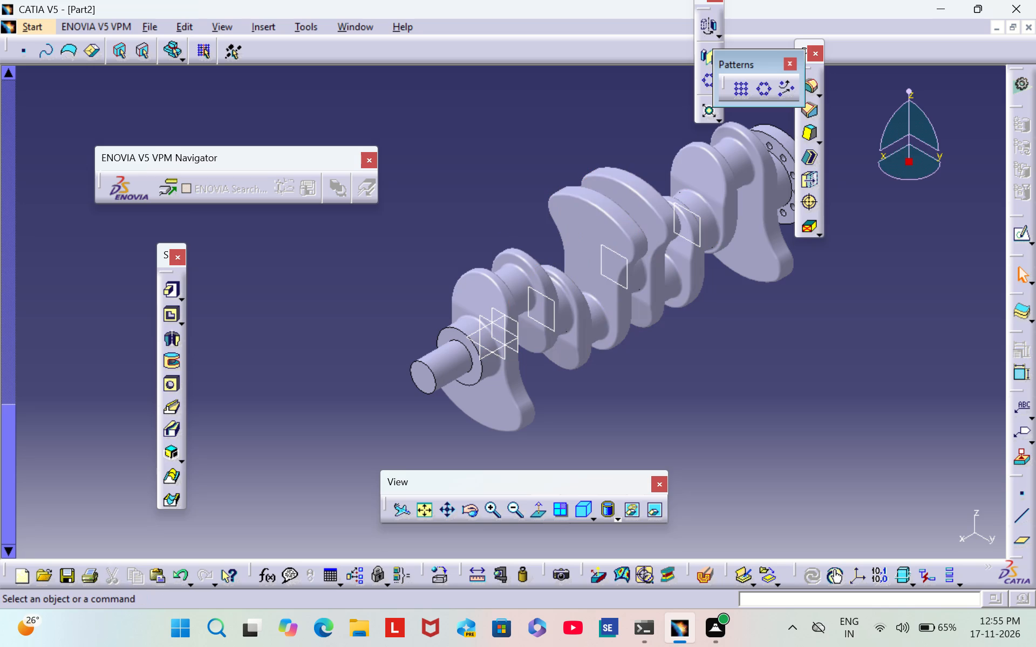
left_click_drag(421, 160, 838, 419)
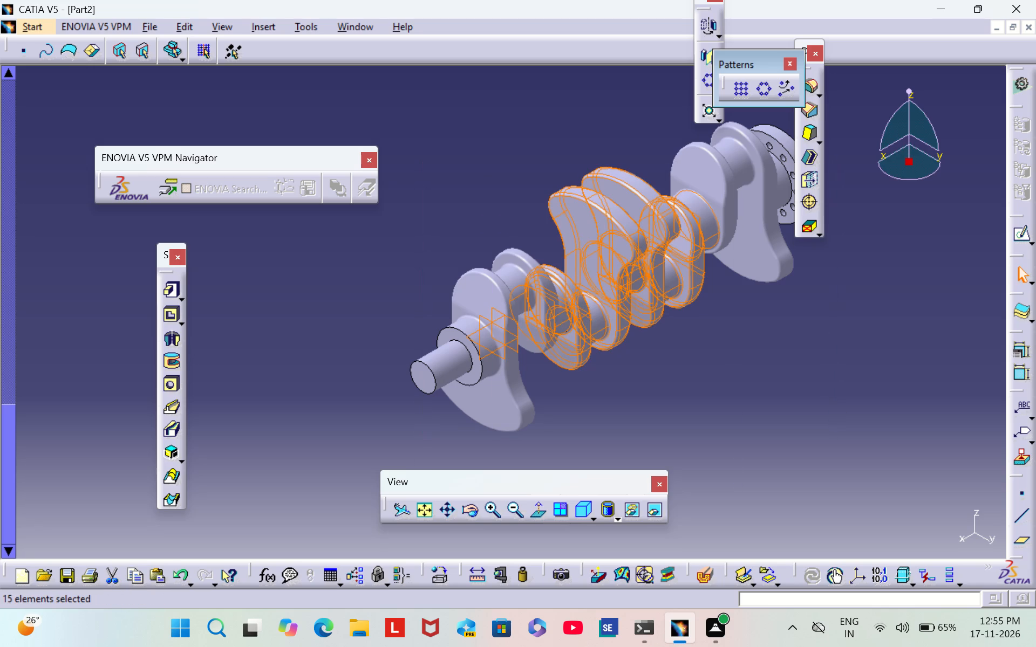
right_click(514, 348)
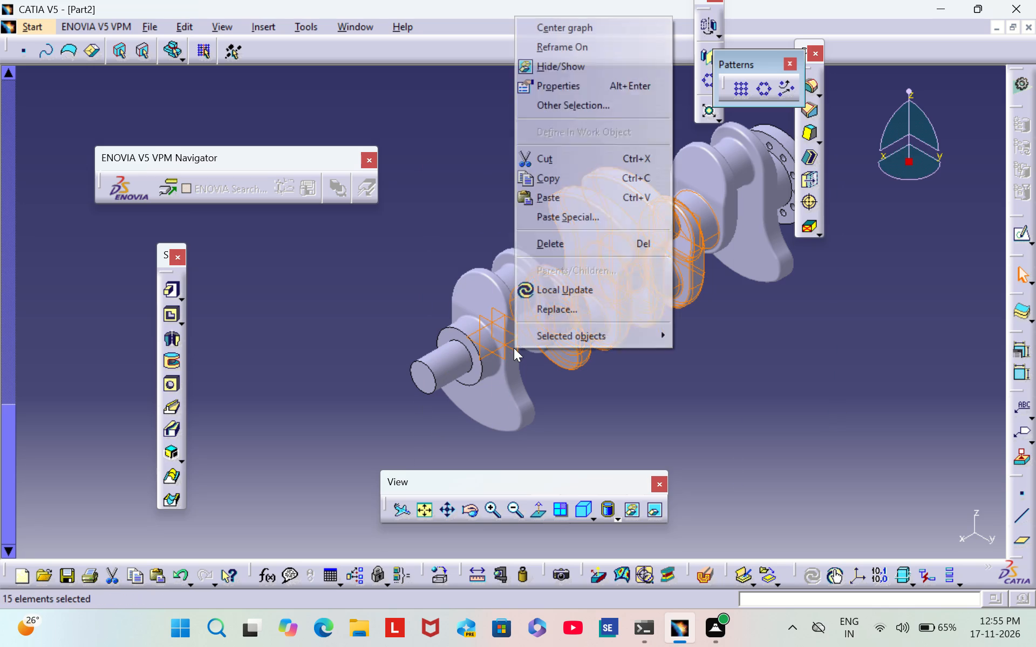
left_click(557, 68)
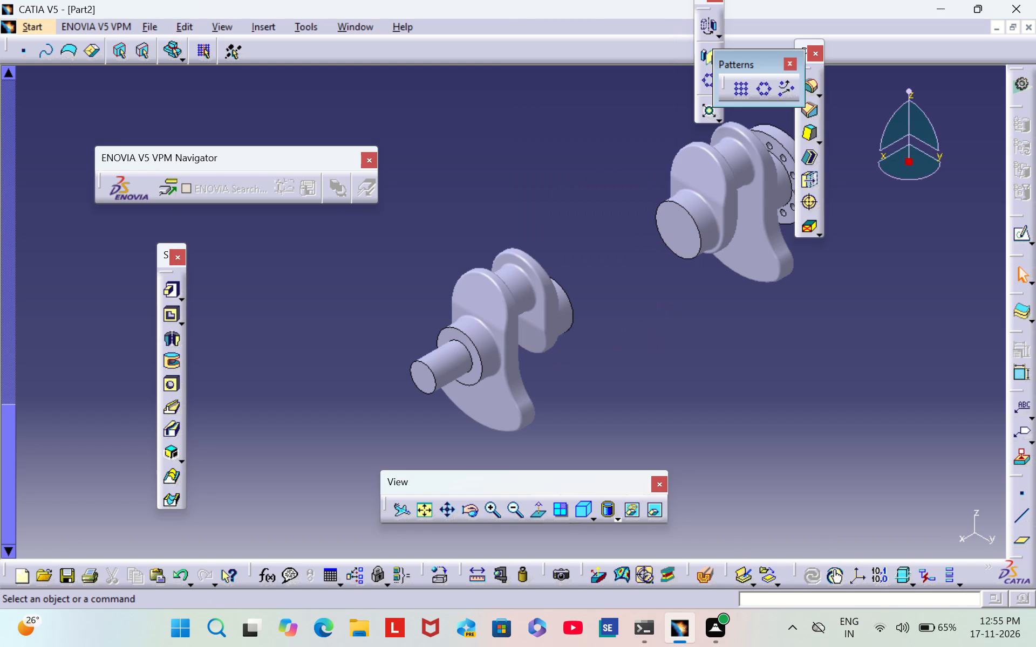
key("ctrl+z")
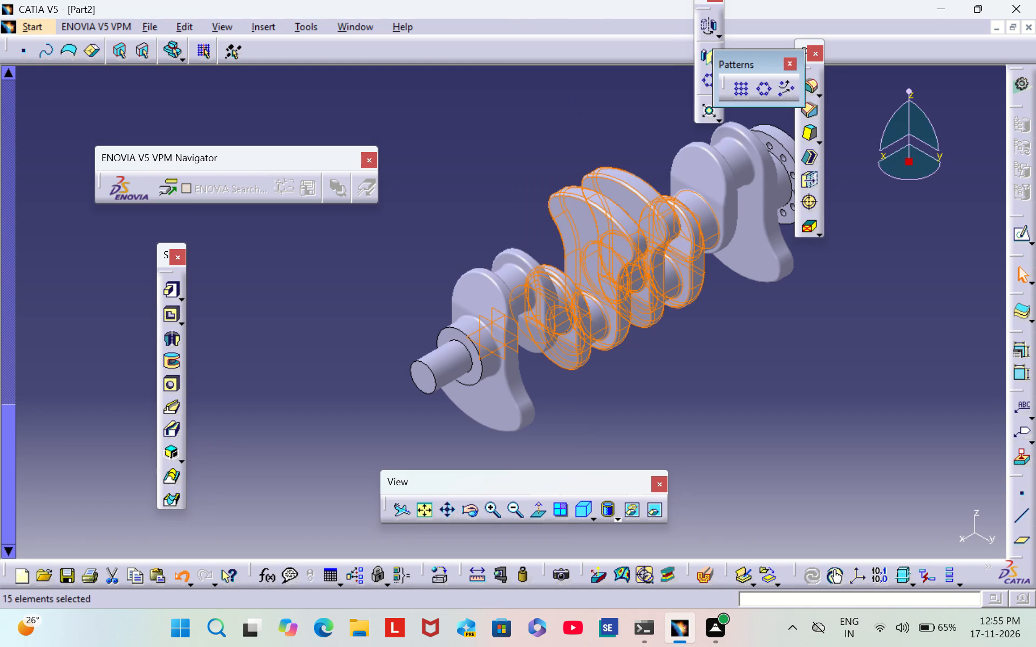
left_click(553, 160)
Hide reference Plane.8 at the main journal between the first and second throws from the shaft nose.
scroll(715, 342, "down", 2)
middle_click_drag(715, 342, 557, 353)
right_click_drag(715, 342, 557, 353)
right_click(584, 340)
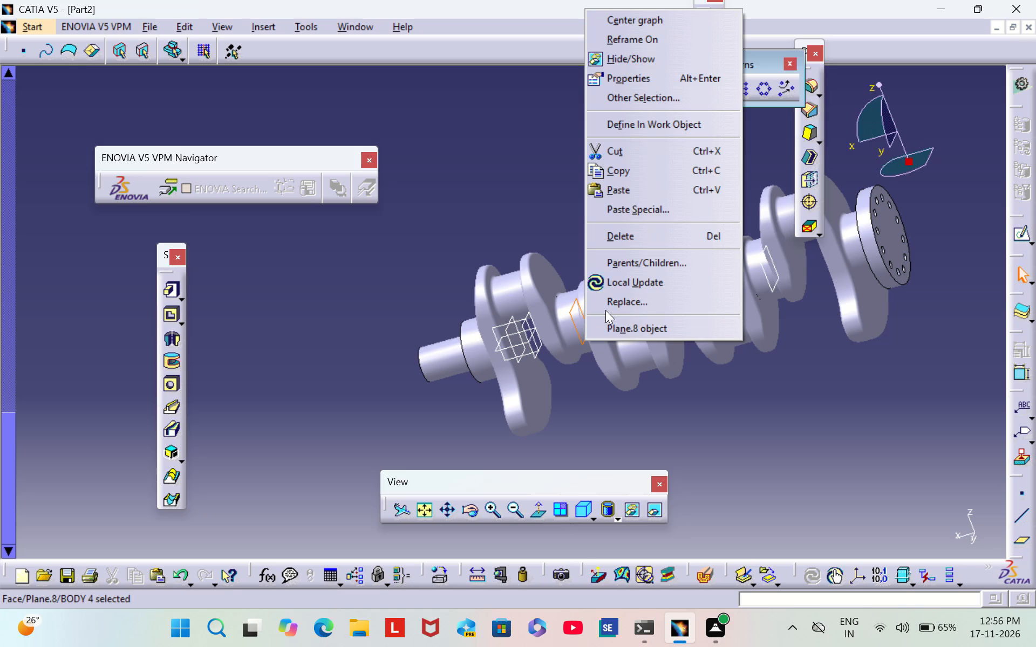
left_click(610, 60)
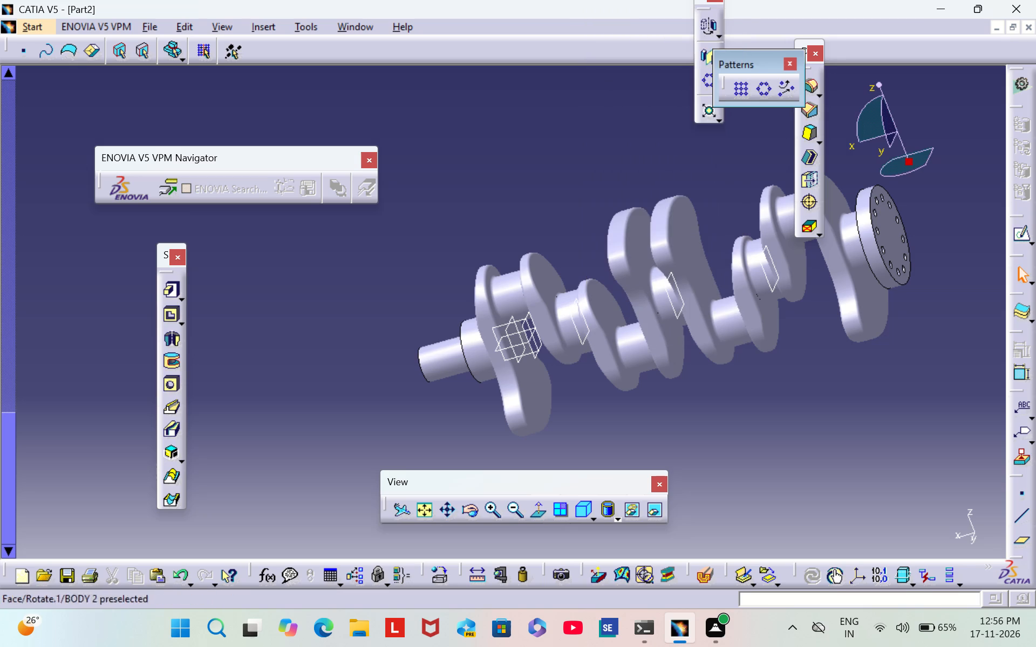
Hide BODY 3's reference Plane.5 at the journal between the first and second throws from the shaft nose.
scroll(301, 335, "down", 2)
middle_click_drag(301, 335, 322, 325)
right_click_drag(302, 336, 322, 325)
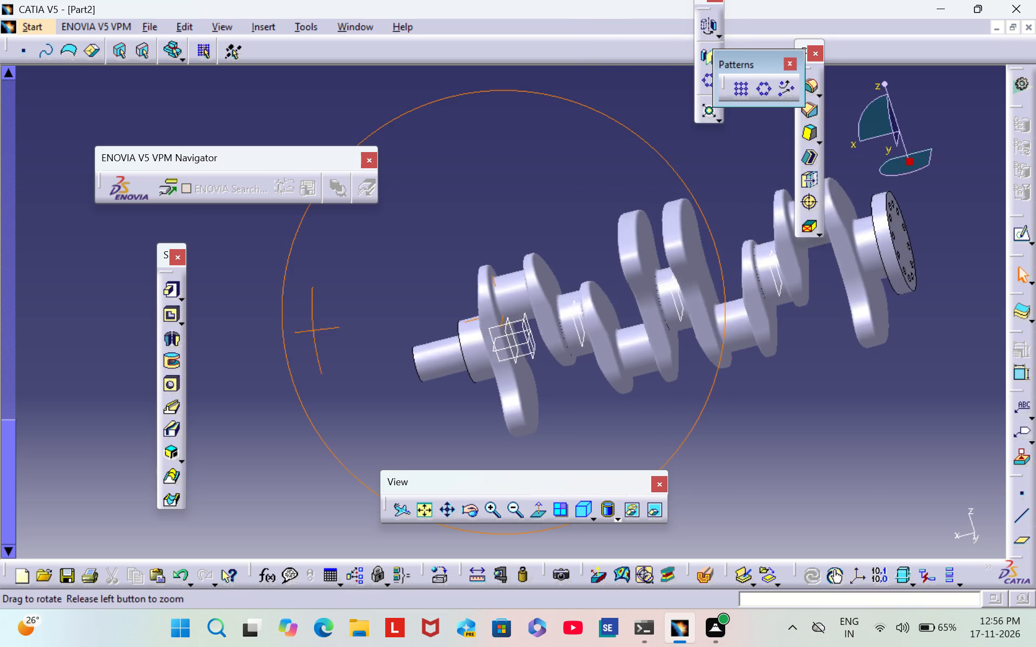
right_click_drag(322, 325, 398, 287)
middle_click_drag(322, 325, 398, 287)
right_click(564, 346)
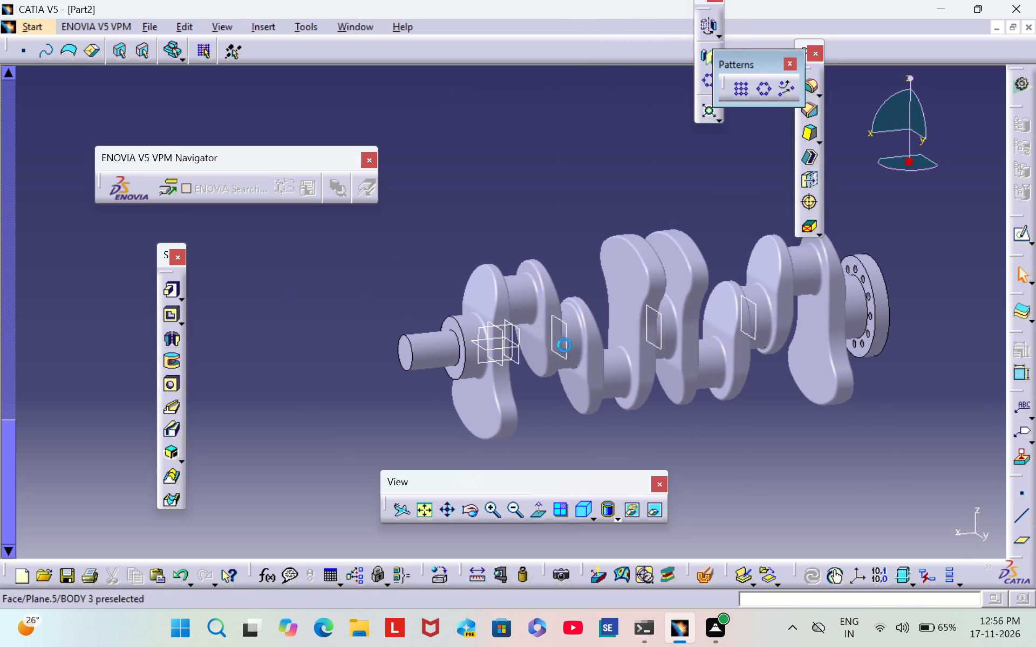
left_click(622, 64)
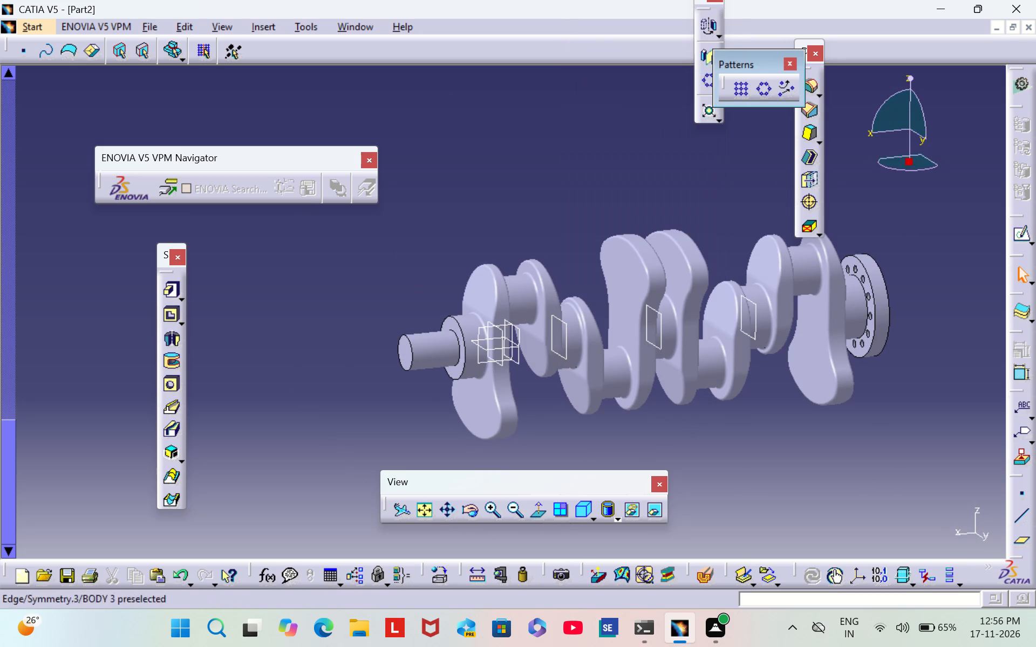
Hide reference Plane.9 at the central main journal between the second and third throws.
right_click(662, 333)
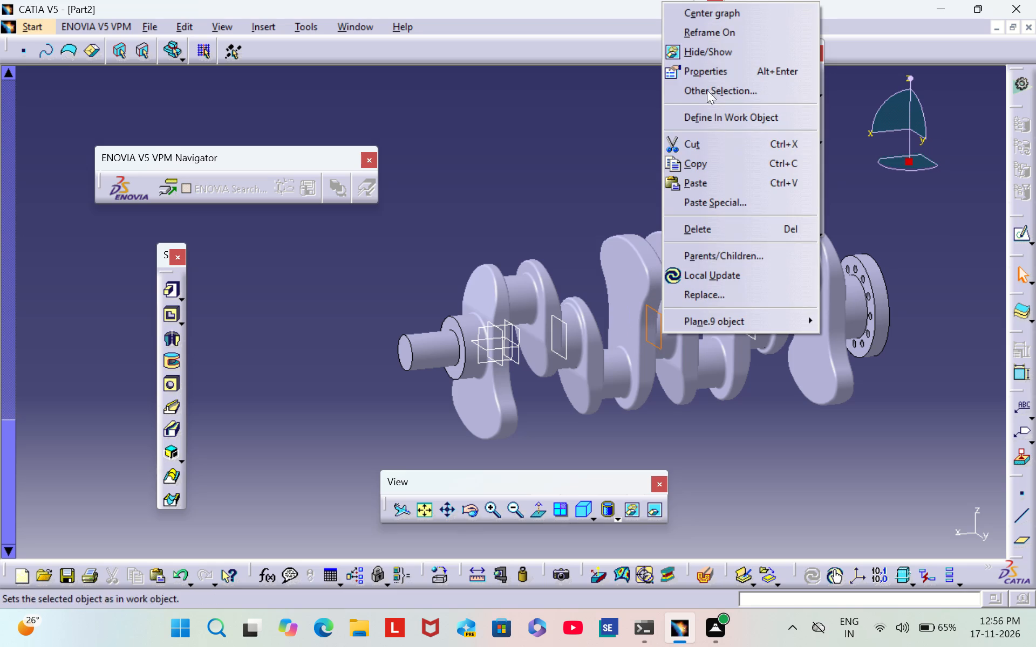
right_click_drag(707, 88, 703, 59)
left_click(703, 58)
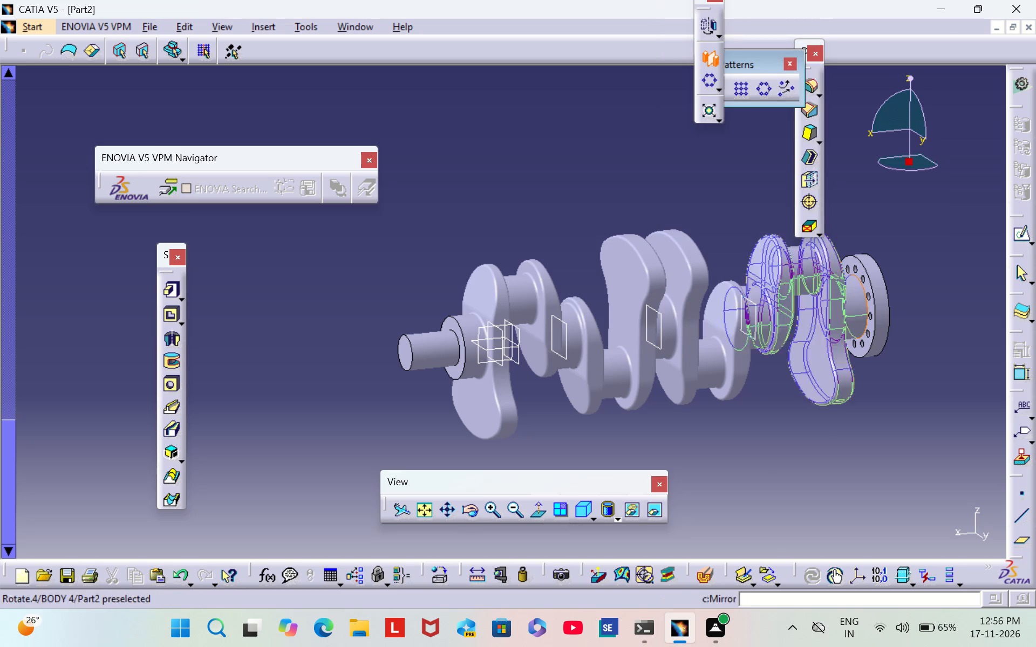
Turn off the display of the User Selection Filter toolbar.
right_click_drag(712, 97, 702, 57)
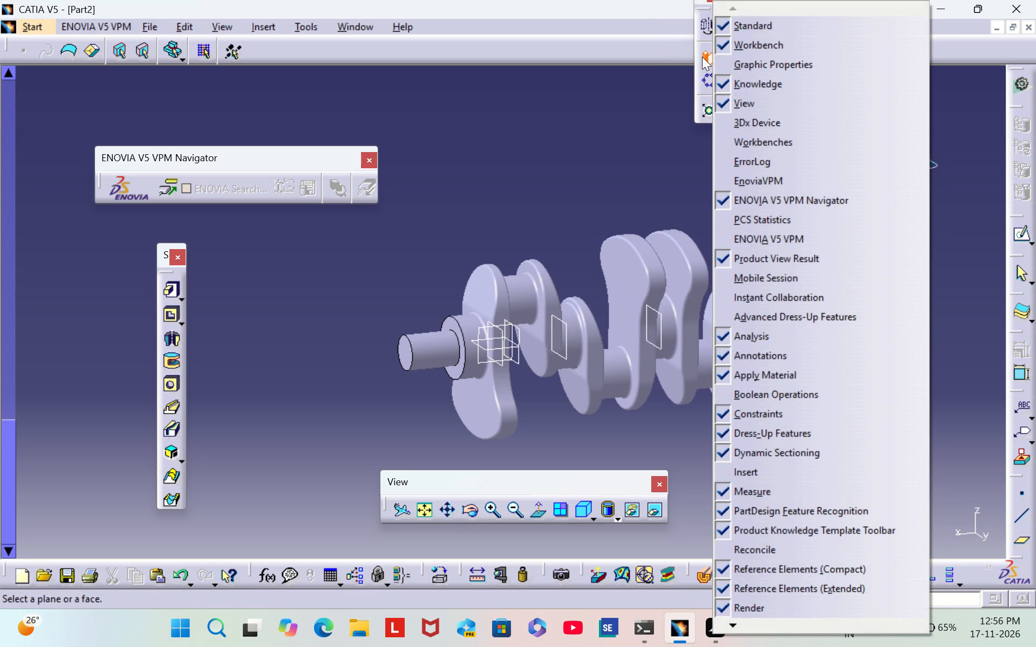
right_click_drag(702, 57, 704, 71)
scroll(831, 511, "down", 4)
triple_click(767, 622)
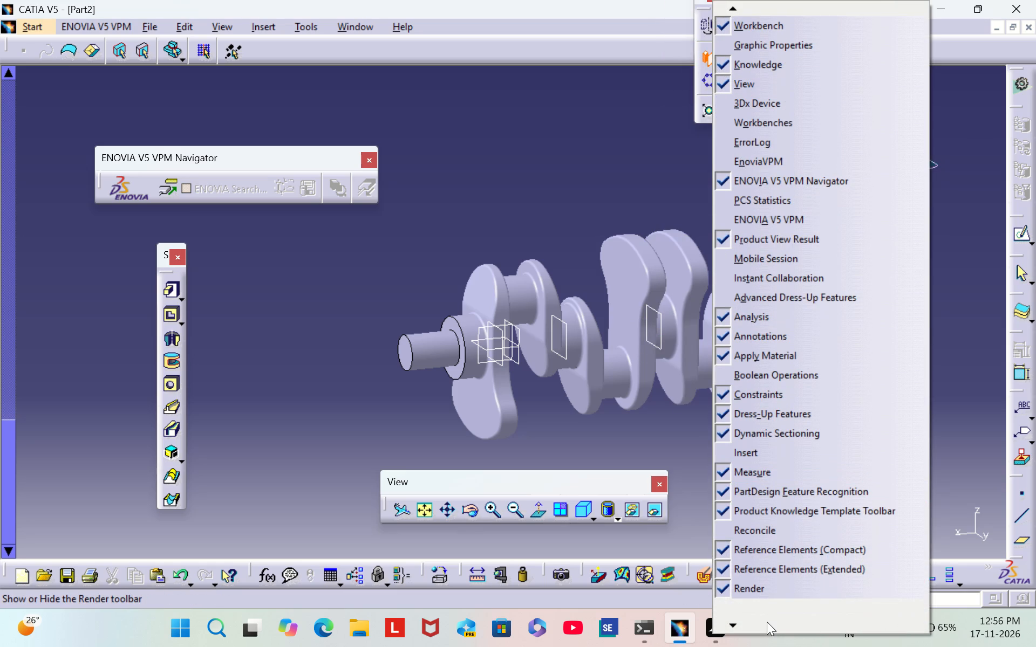
left_click(767, 622)
triple_click(767, 622)
left_click(767, 622)
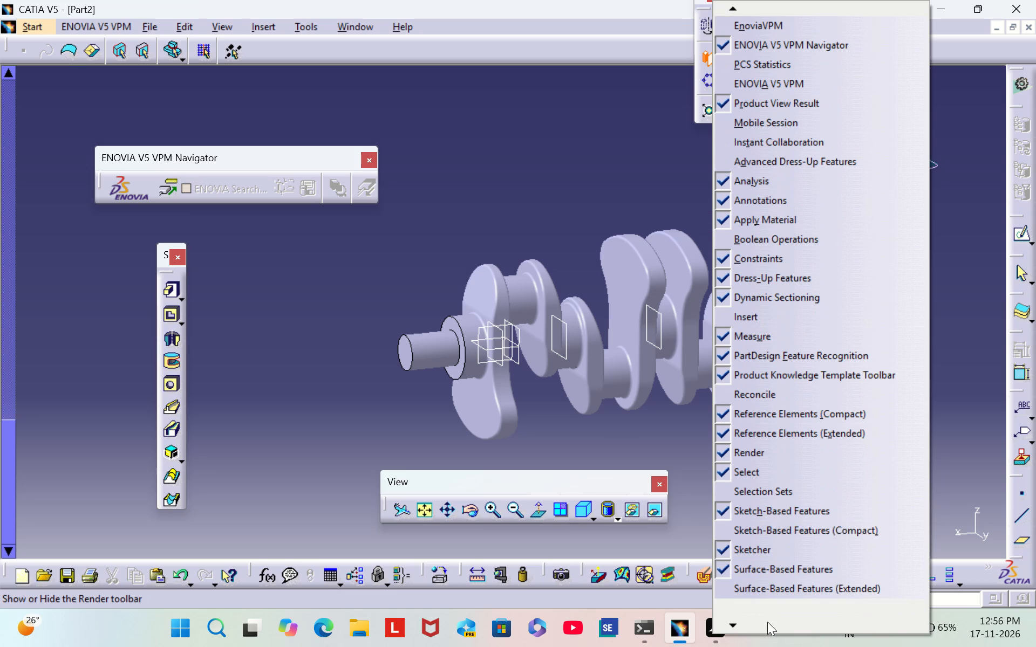
triple_click(767, 622)
left_click(769, 622)
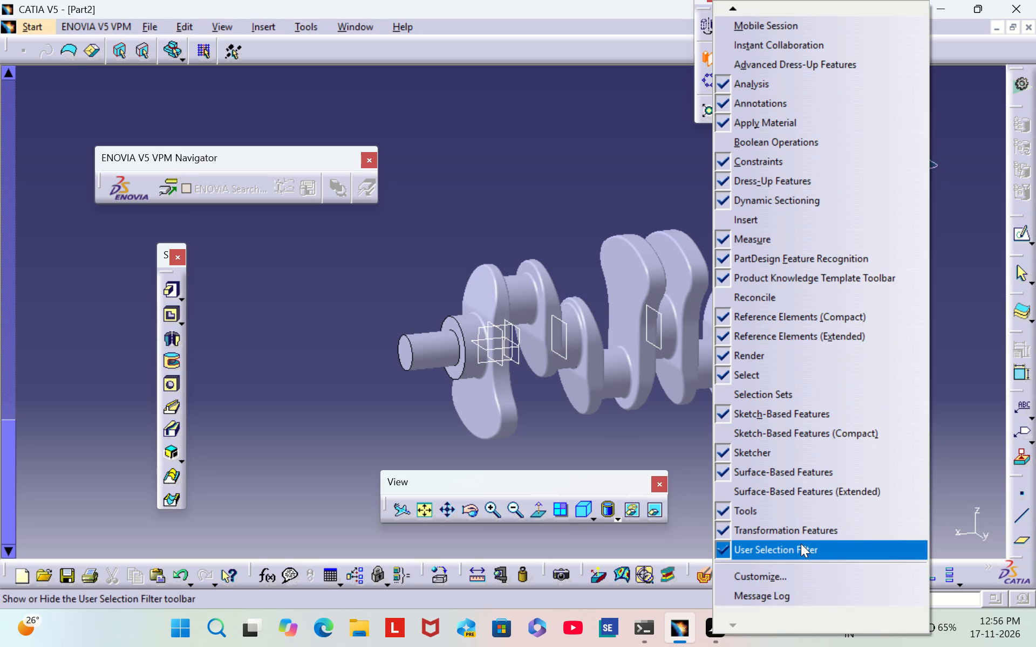
double_click(800, 557)
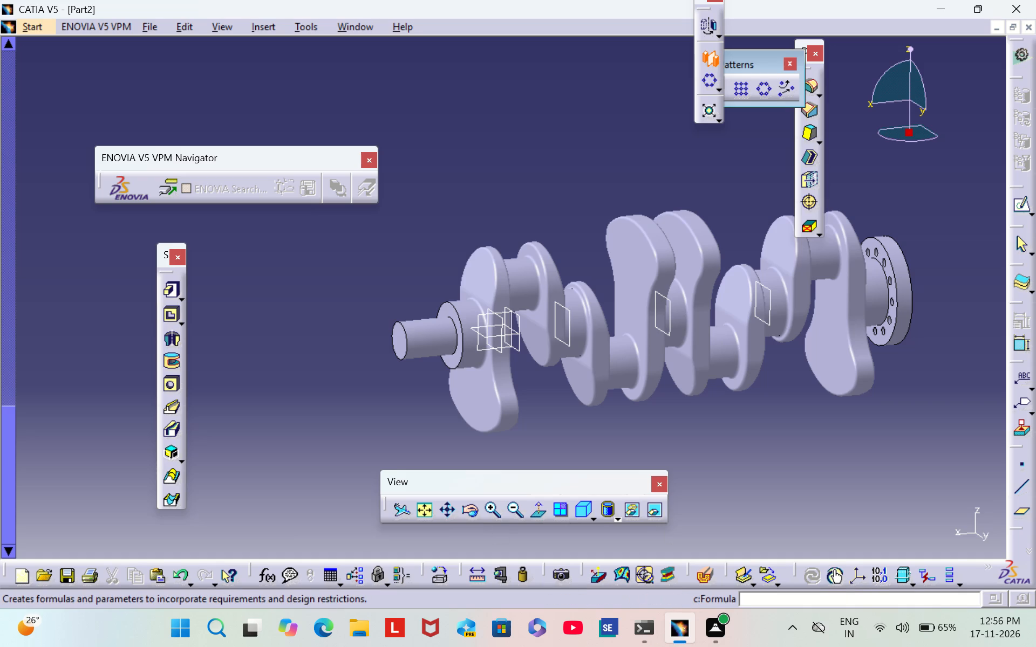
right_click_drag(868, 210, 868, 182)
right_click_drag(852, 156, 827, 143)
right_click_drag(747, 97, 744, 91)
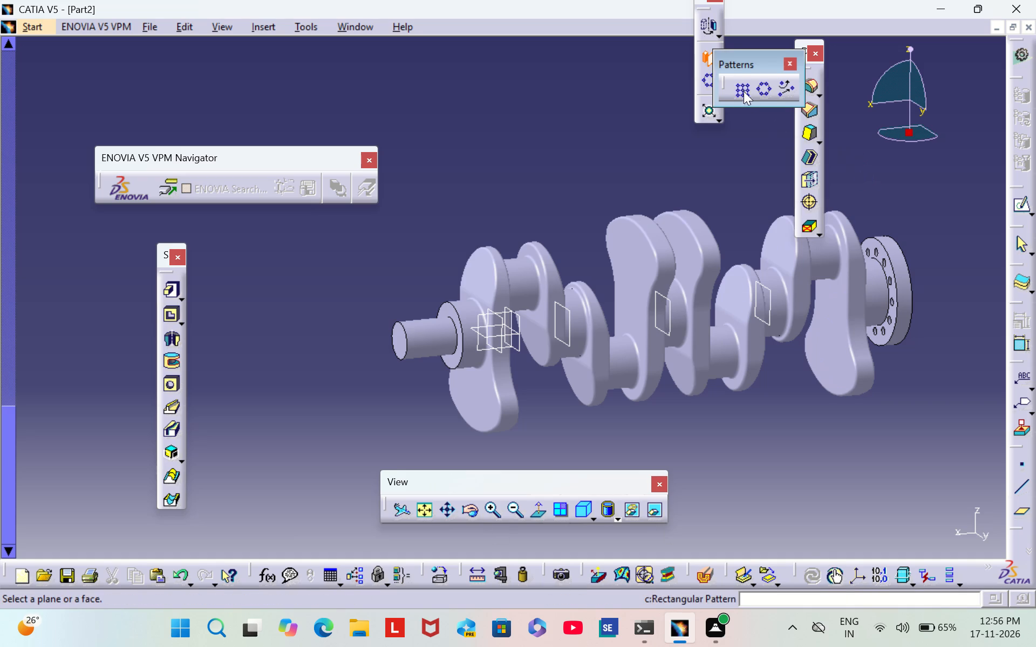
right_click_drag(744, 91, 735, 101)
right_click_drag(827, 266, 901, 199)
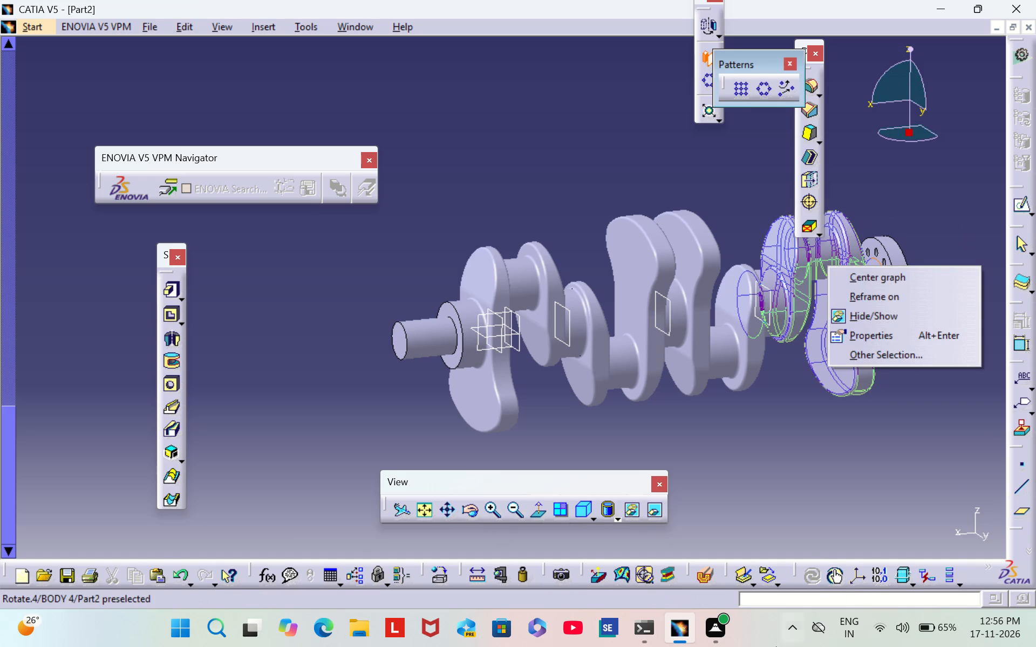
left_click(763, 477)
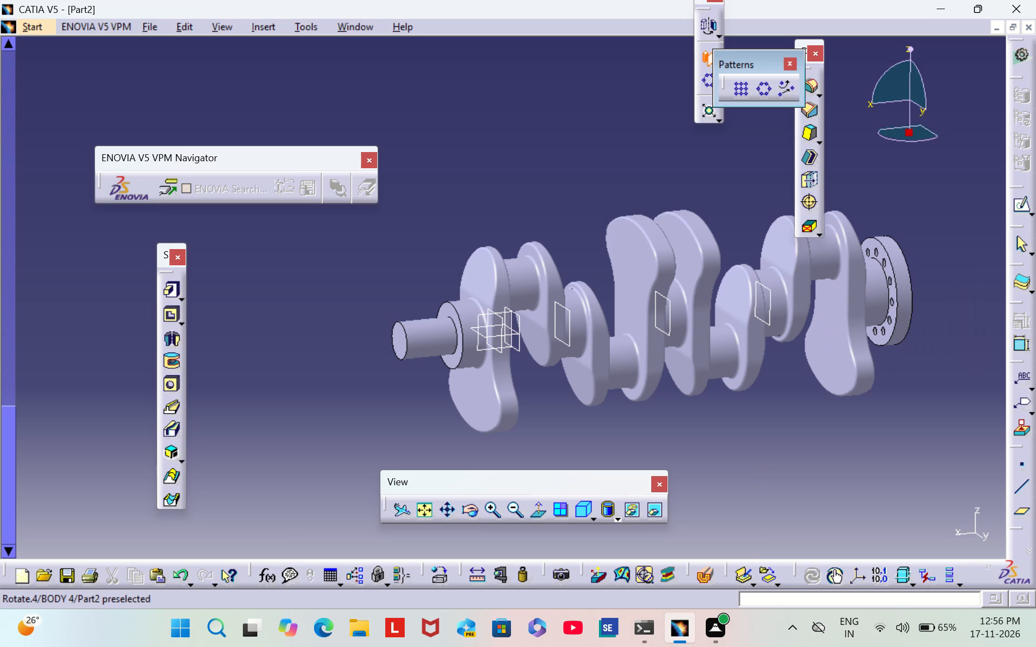
Examine the whole crankshaft in the isometric view.
scroll(360, 309, "down", 1)
middle_click_drag(360, 309, 242, 274)
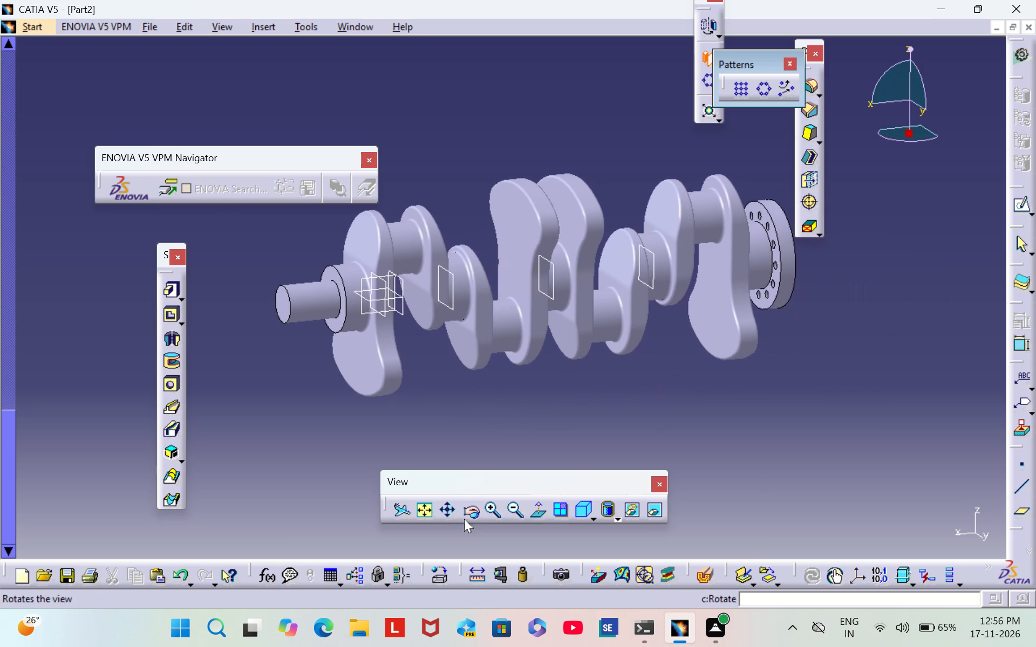
left_click(587, 510)
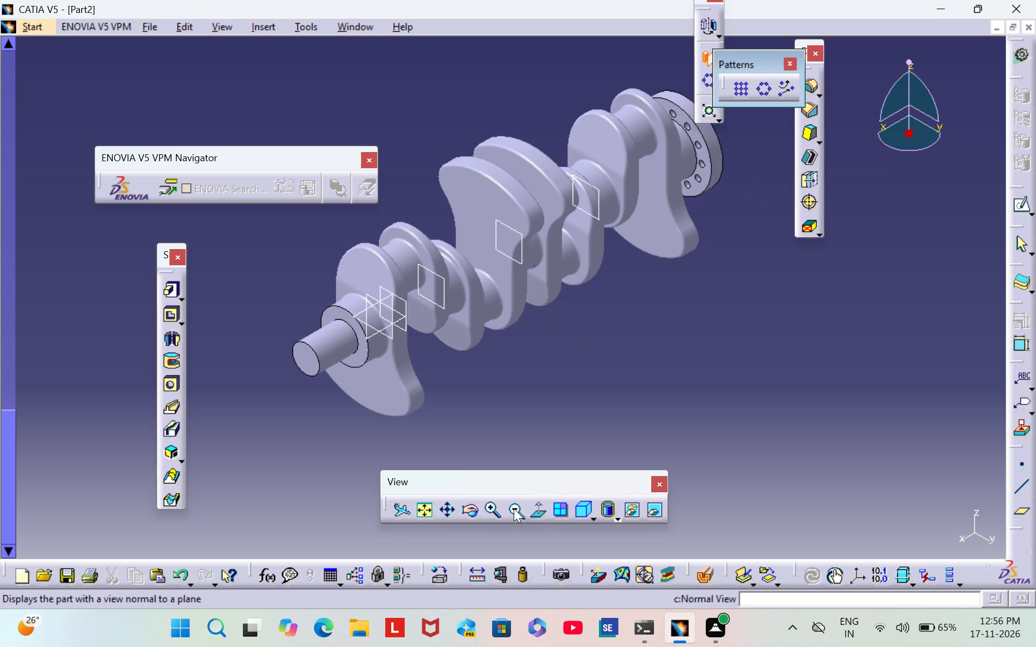
left_click(514, 508)
left_click(487, 508)
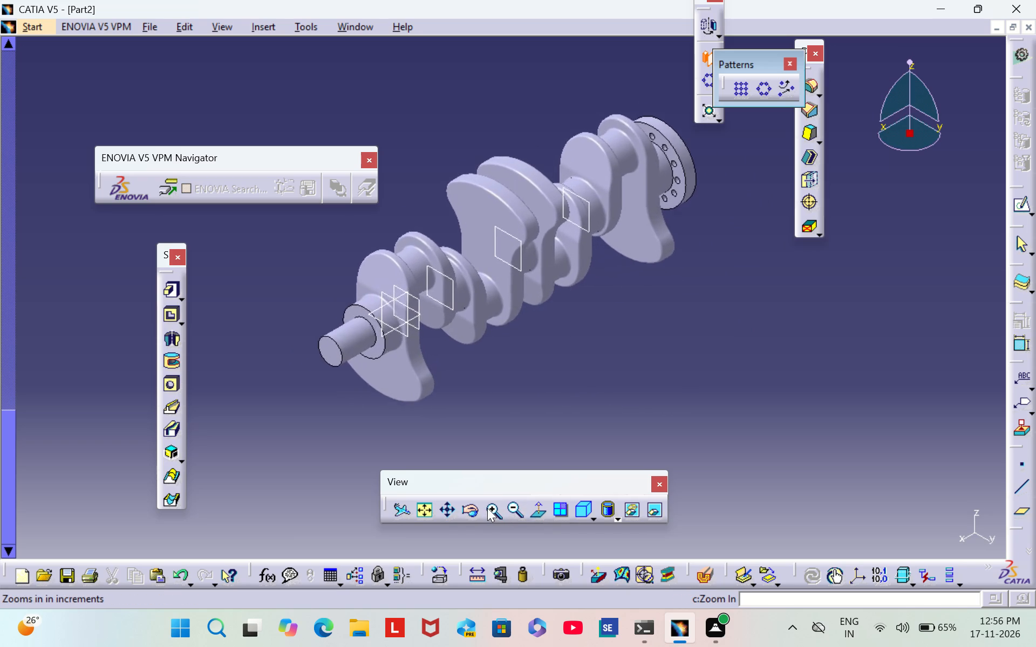
scroll(52, 126, "up", 12)
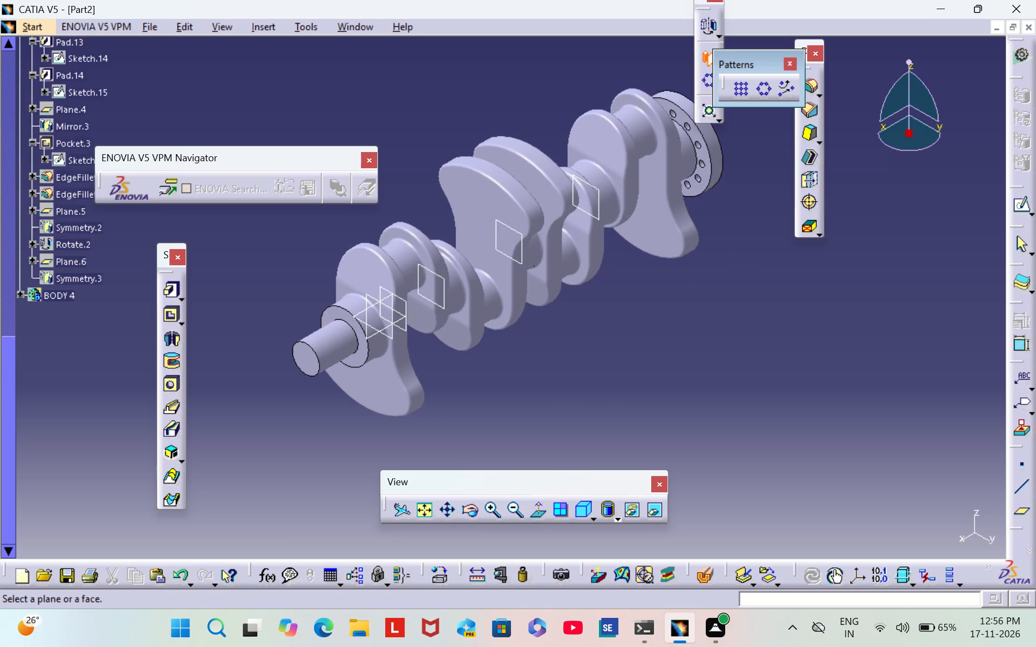
scroll(48, 111, "up", 3)
left_click(147, 33)
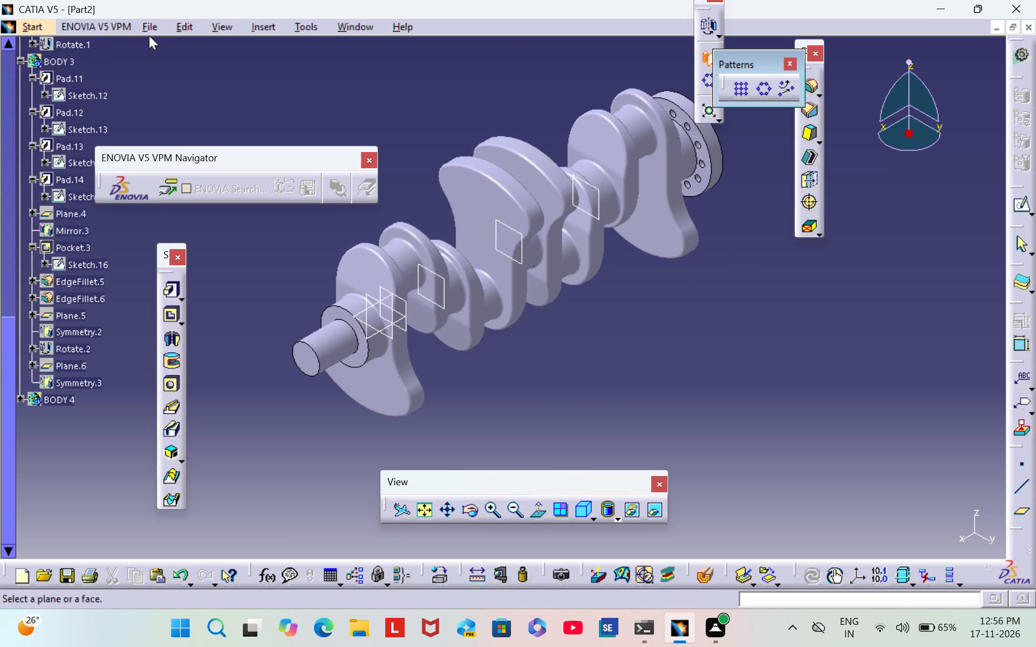
Save the part to the Desktop as a CATPart named CRANK SHAFT.
left_click(73, 581)
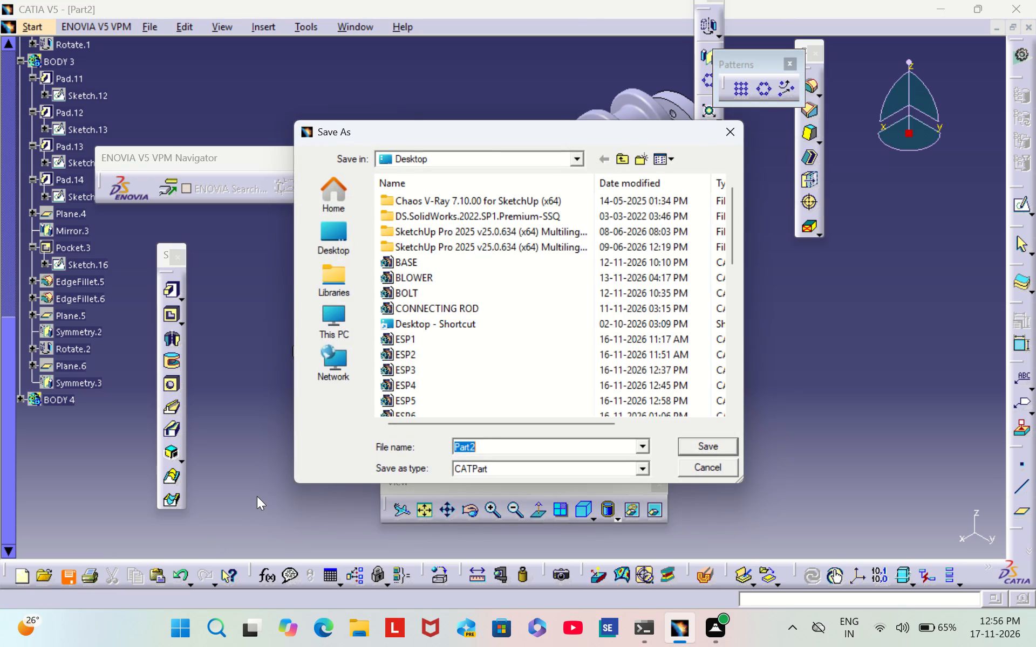
key("BackSpace")
type("CRANK SHAFT")
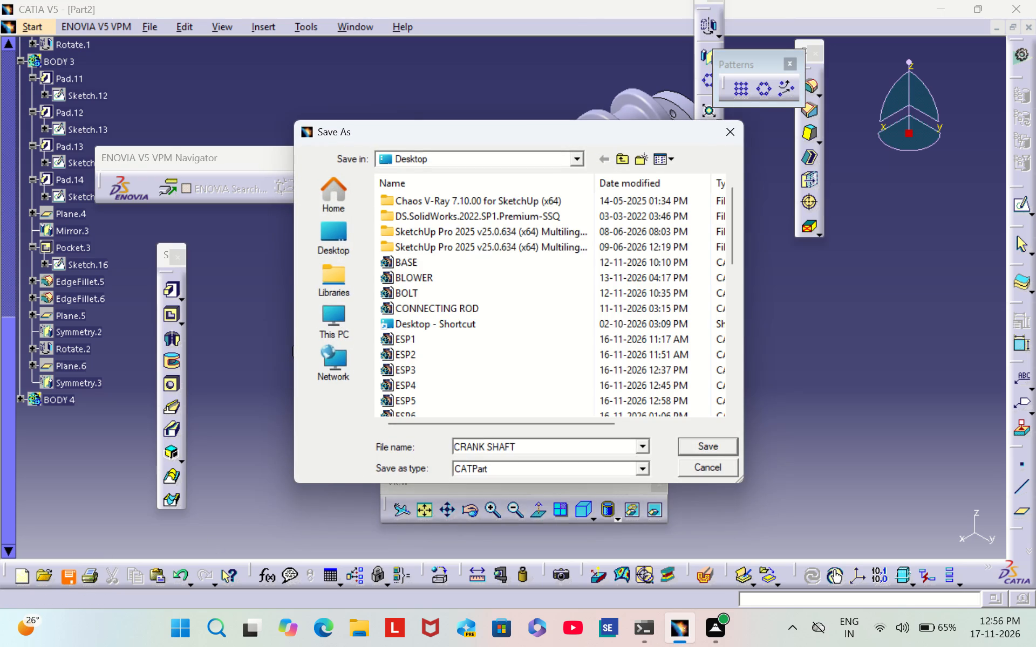
left_click(710, 443)
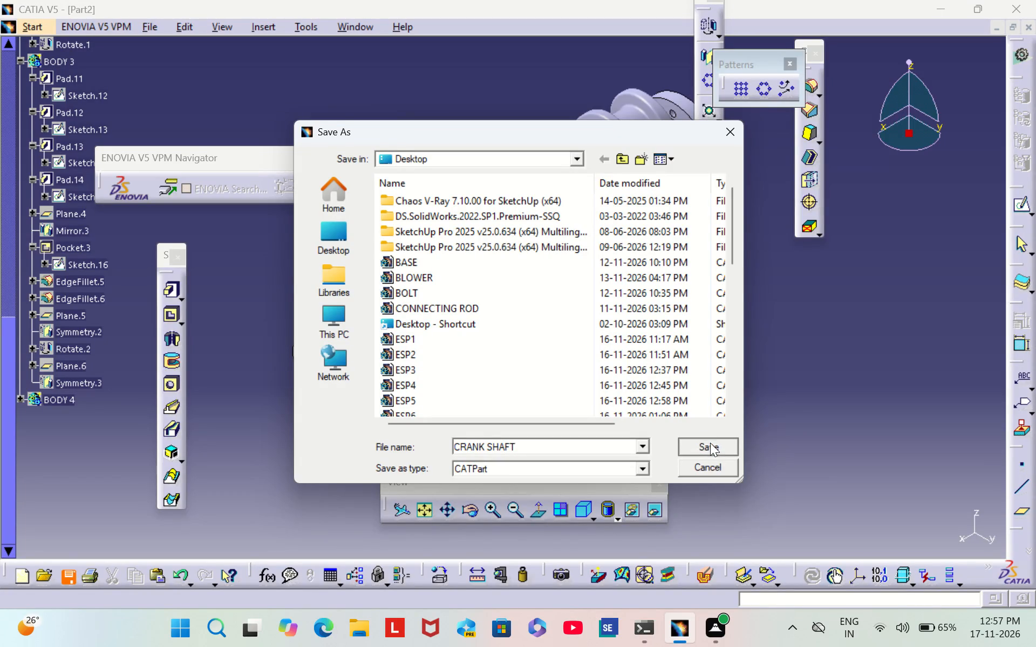
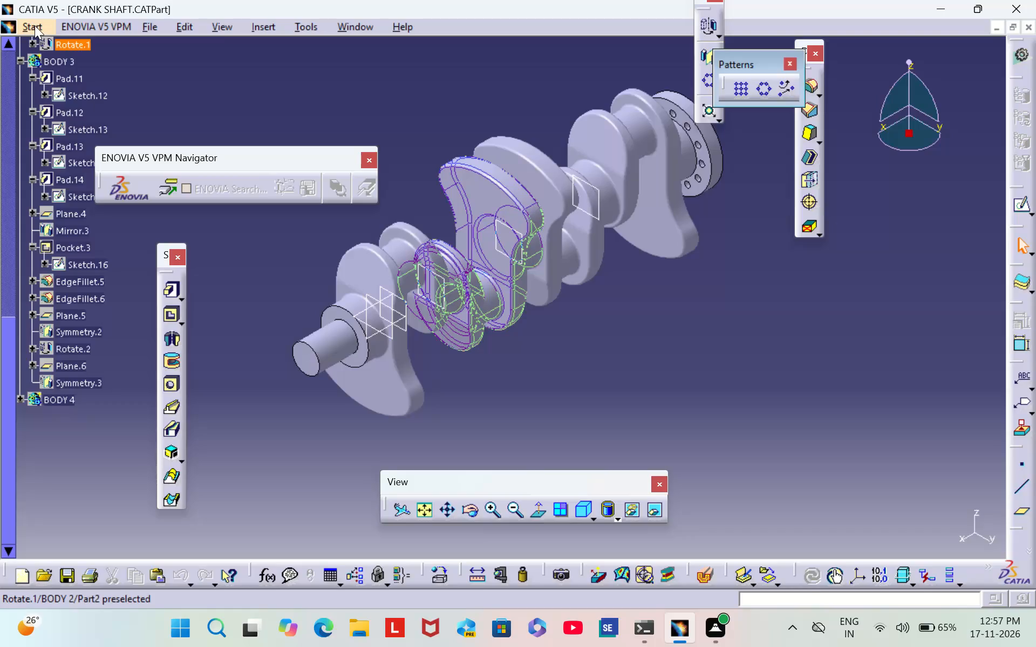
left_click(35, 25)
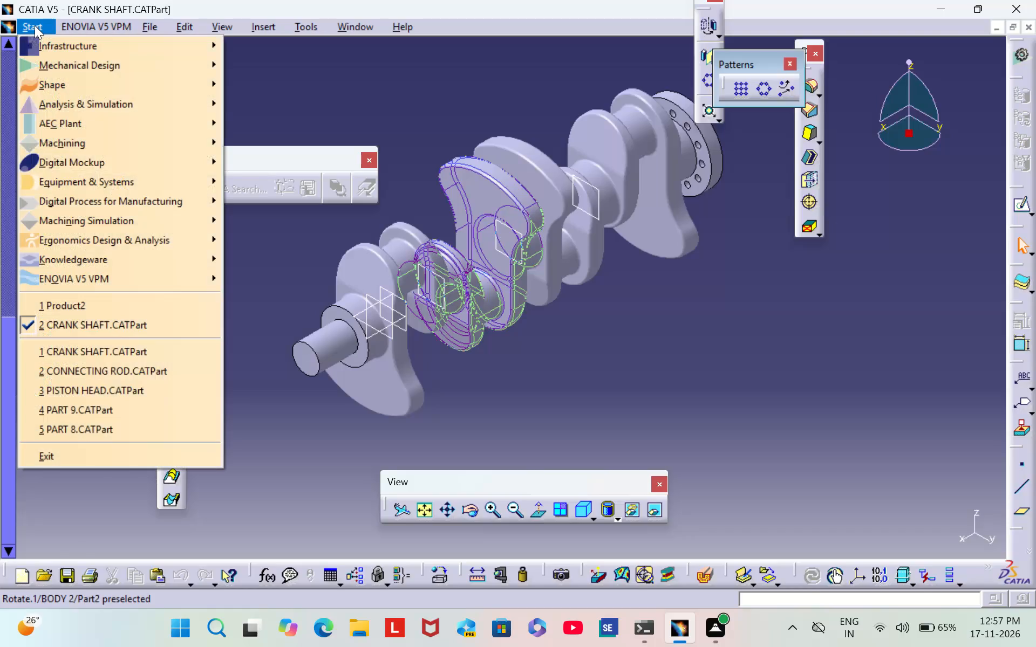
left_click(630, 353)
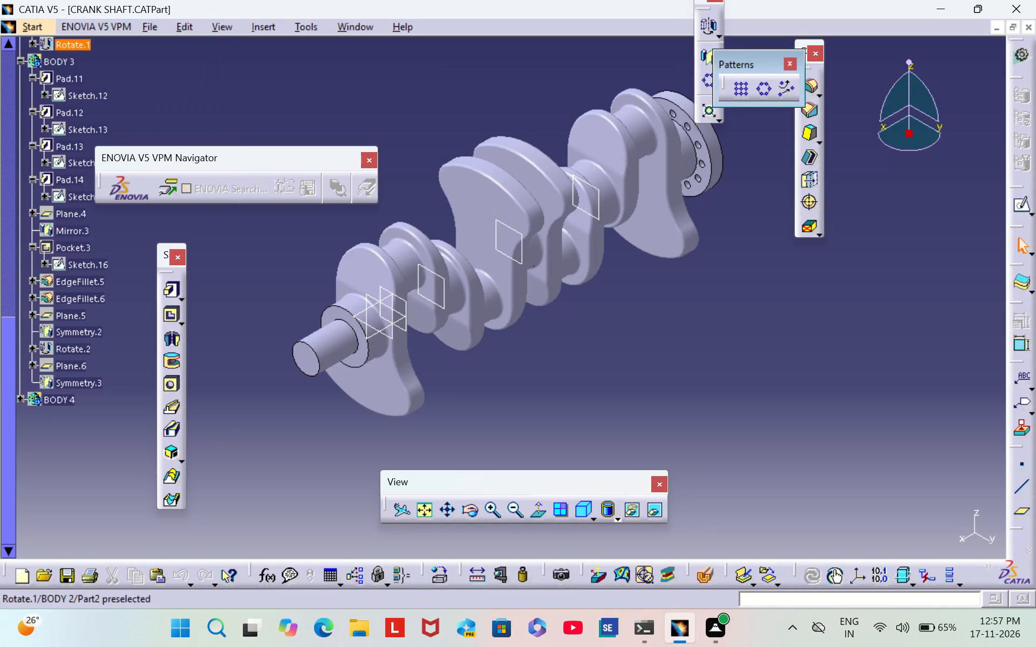
Print the crankshaft part to a PDF document named CRANK SHAFT in the Desktop folder.
left_click(89, 574)
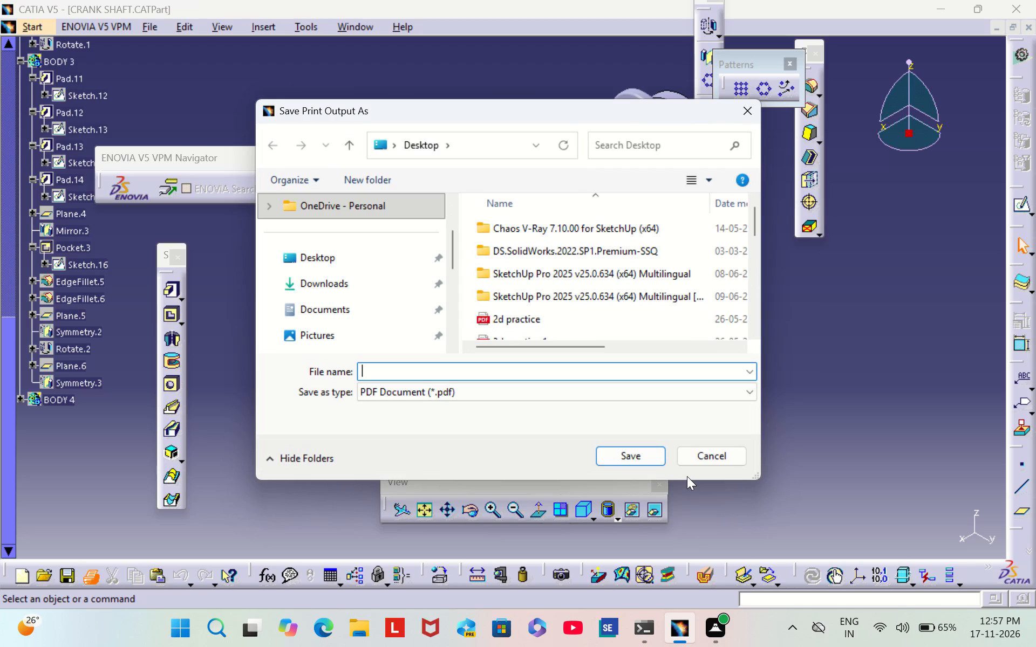
type("CRANK SHAFT")
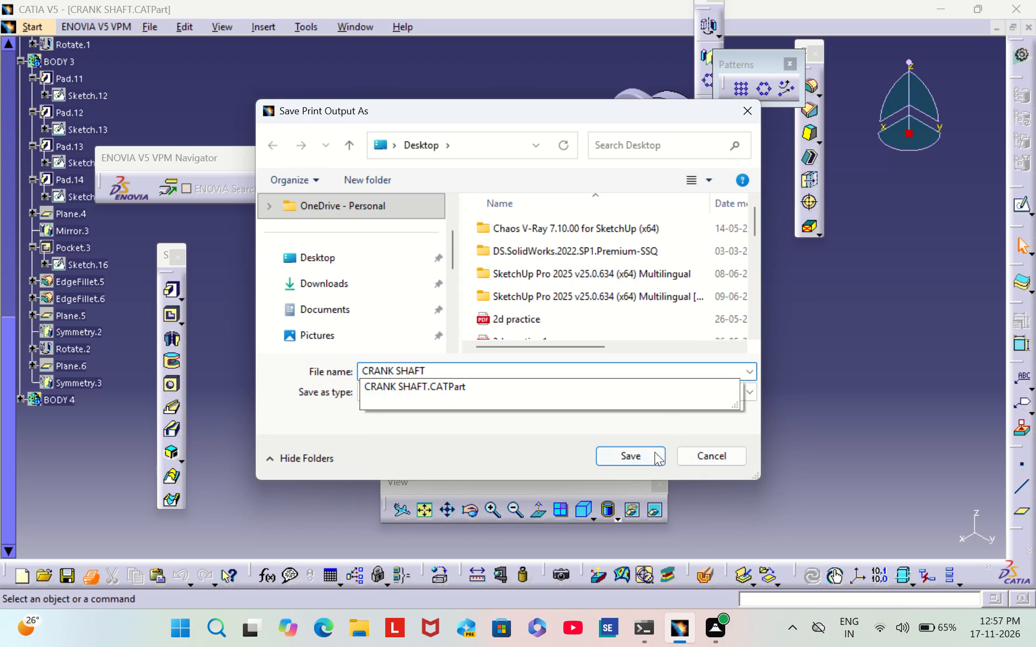
left_click(654, 457)
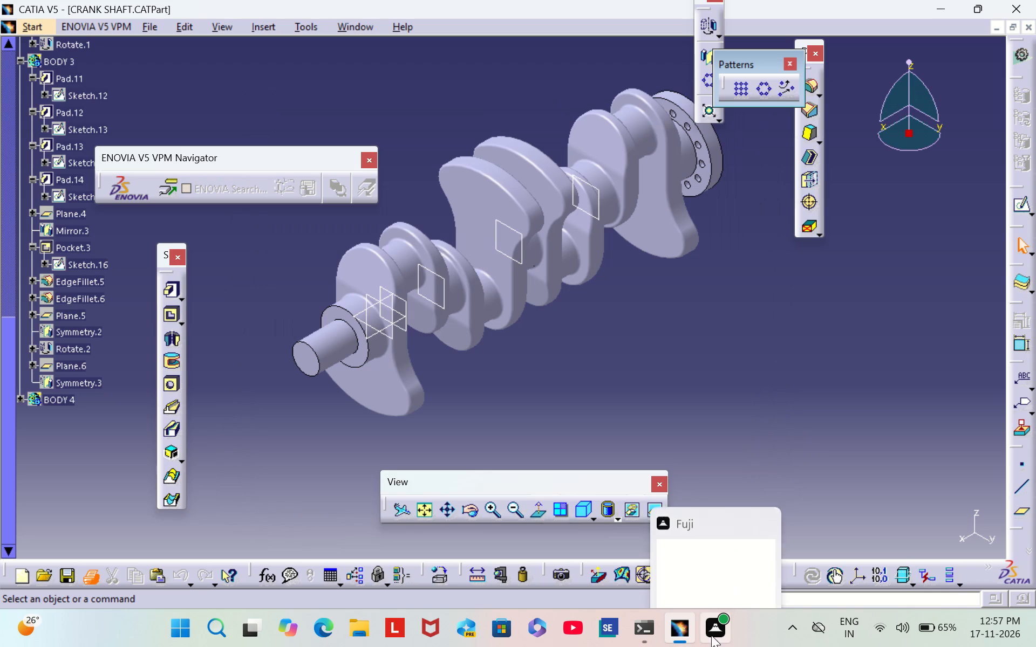